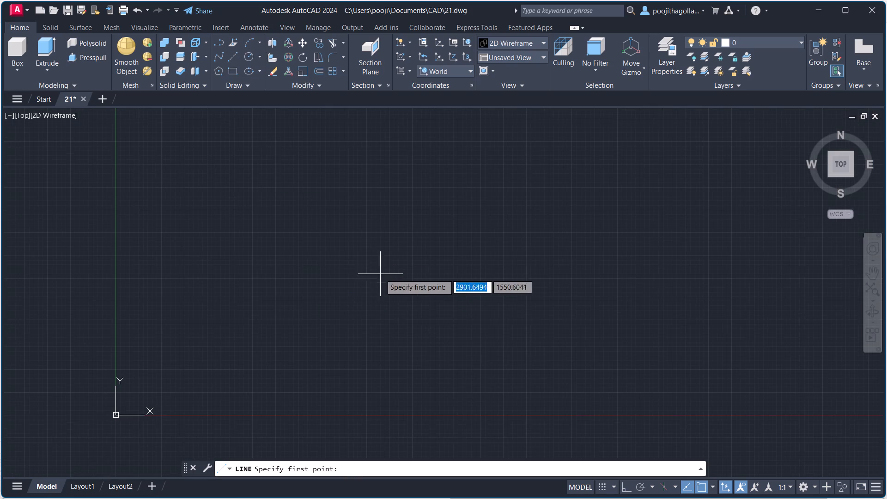
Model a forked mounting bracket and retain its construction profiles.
Draw a 100-unit horizontal line to the right from a freely picked start point, with Ortho mode turned on.
{"action": "left_click", "coordinate": [342, 307]}
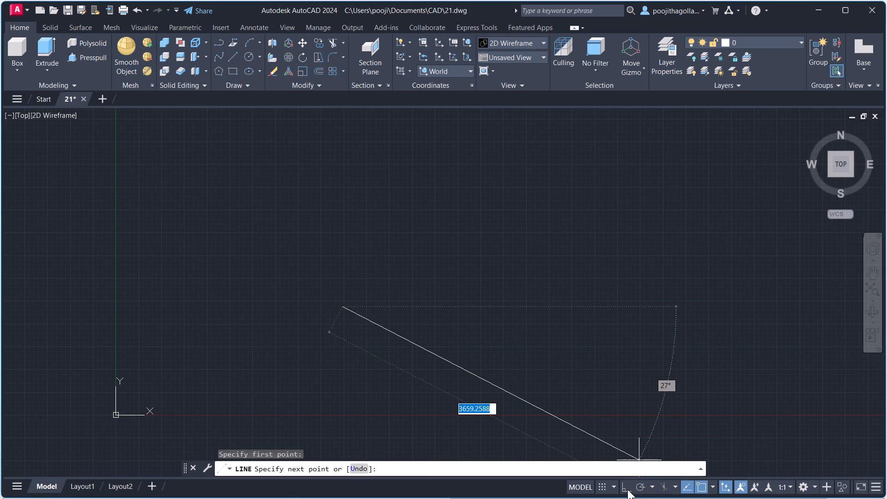
{"action": "left_click", "coordinate": [627, 492]}
{"action": "type", "text": "100"}
{"action": "key", "text": "Return"}
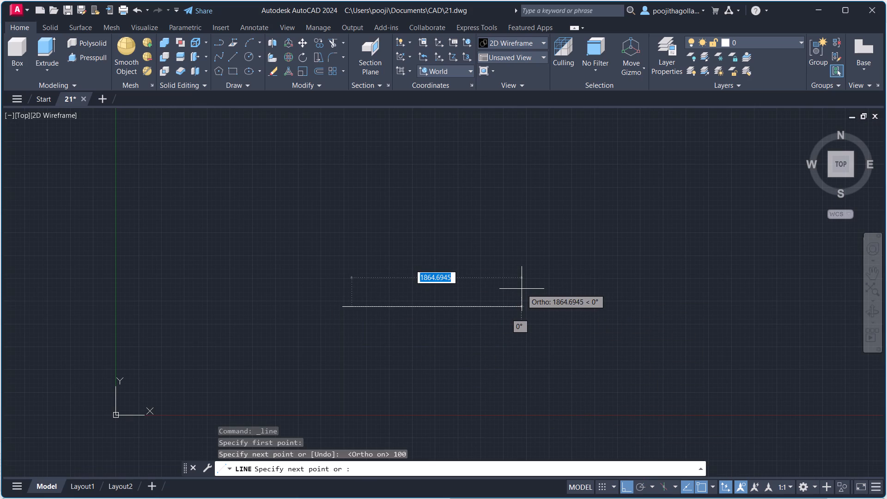
Continue the line with a 50-unit vertical segment going up from the right end of the horizontal line.
{"action": "scroll", "coordinate": [359, 274], "scroll_direction": "up", "scroll_amount": 2}
{"action": "middle_click_drag", "start_coordinate": [351, 295], "coordinate": [569, 242]}
{"action": "scroll", "coordinate": [352, 292], "scroll_direction": "up", "scroll_amount": 1}
{"action": "scroll", "coordinate": [578, 264], "scroll_direction": "up", "scroll_amount": 3}
{"action": "middle_click_drag", "start_coordinate": [581, 268], "coordinate": [492, 142]}
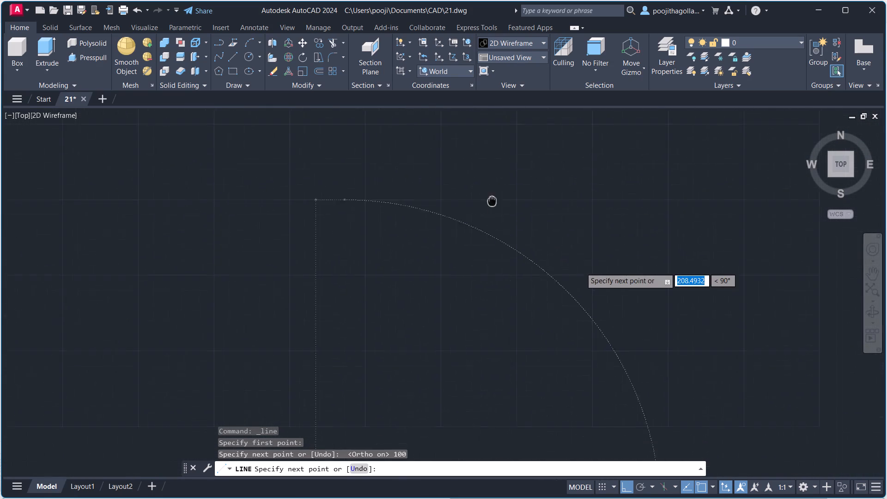
{"action": "middle_click_drag", "start_coordinate": [492, 142], "coordinate": [494, 109]}
{"action": "scroll", "coordinate": [413, 269], "scroll_direction": "down", "scroll_amount": 2}
{"action": "middle_click_drag", "start_coordinate": [397, 310], "coordinate": [524, 256]}
{"action": "scroll", "coordinate": [510, 243], "scroll_direction": "up", "scroll_amount": 2}
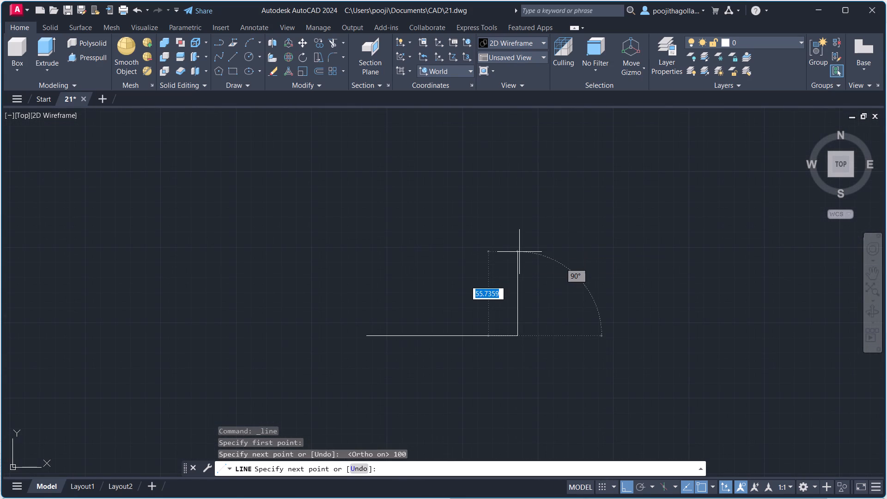
{"action": "type", "text": "50"}
{"action": "key", "text": "Return"}
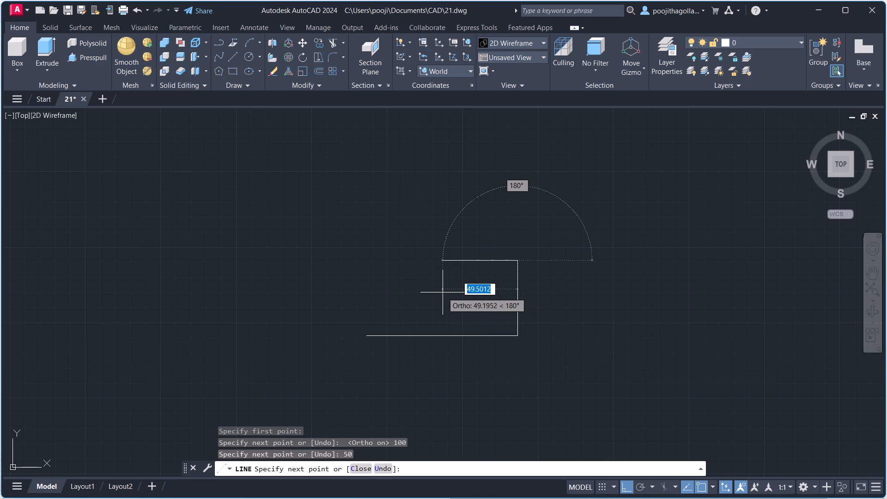
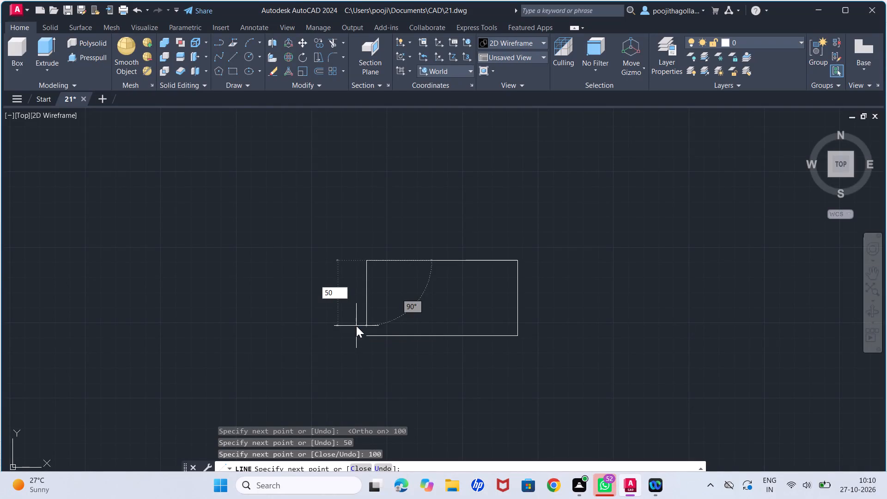
Close the rectangle with a 50-unit vertical segment down to the base line's left end, and finish the line.
{"action": "key", "text": "Return"}
{"action": "key", "text": "Escape"}
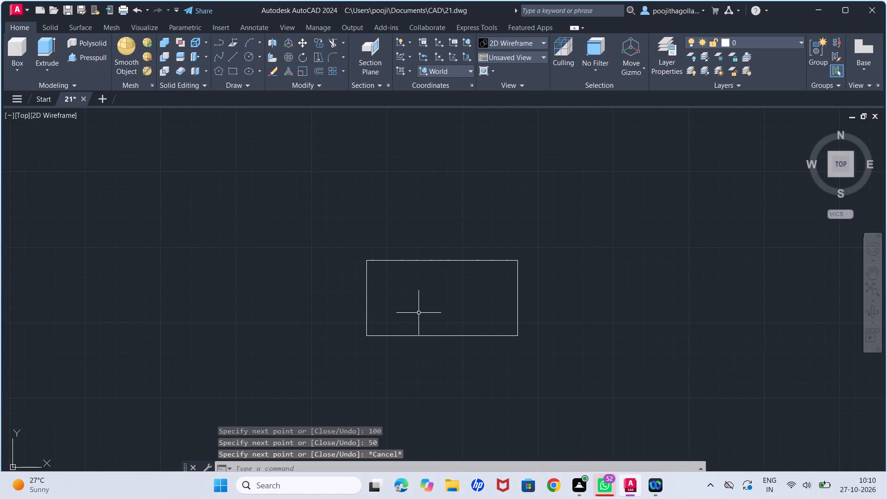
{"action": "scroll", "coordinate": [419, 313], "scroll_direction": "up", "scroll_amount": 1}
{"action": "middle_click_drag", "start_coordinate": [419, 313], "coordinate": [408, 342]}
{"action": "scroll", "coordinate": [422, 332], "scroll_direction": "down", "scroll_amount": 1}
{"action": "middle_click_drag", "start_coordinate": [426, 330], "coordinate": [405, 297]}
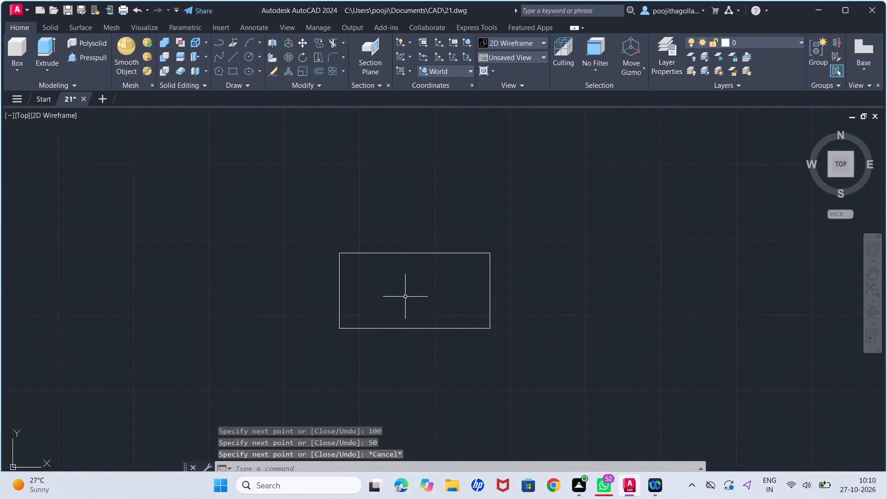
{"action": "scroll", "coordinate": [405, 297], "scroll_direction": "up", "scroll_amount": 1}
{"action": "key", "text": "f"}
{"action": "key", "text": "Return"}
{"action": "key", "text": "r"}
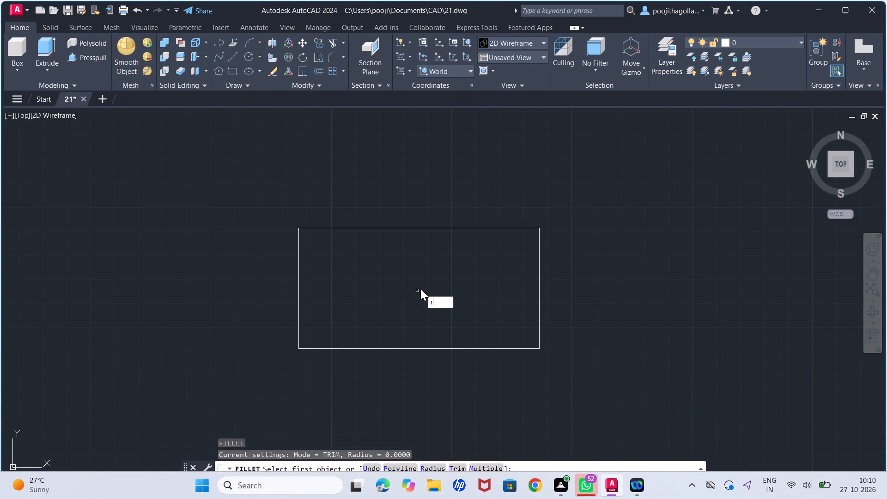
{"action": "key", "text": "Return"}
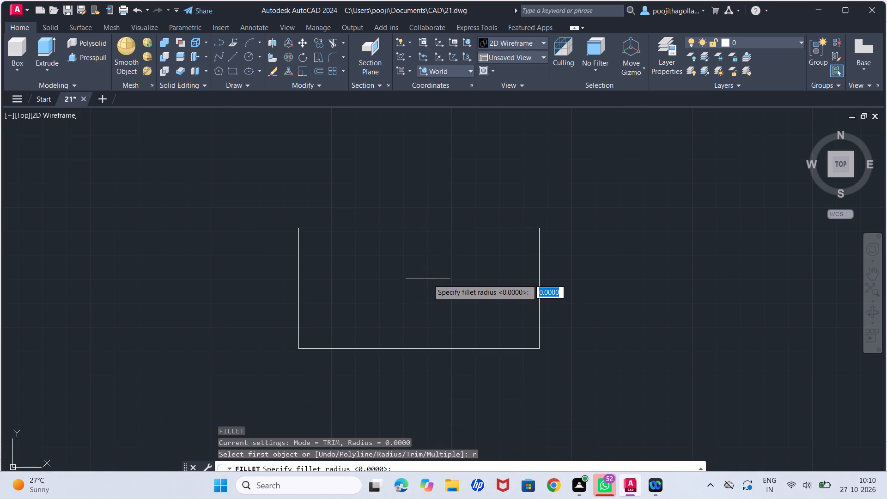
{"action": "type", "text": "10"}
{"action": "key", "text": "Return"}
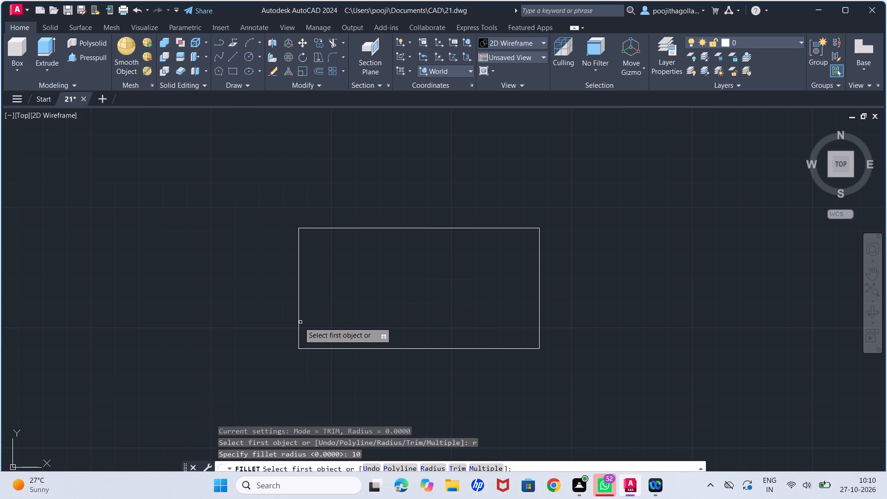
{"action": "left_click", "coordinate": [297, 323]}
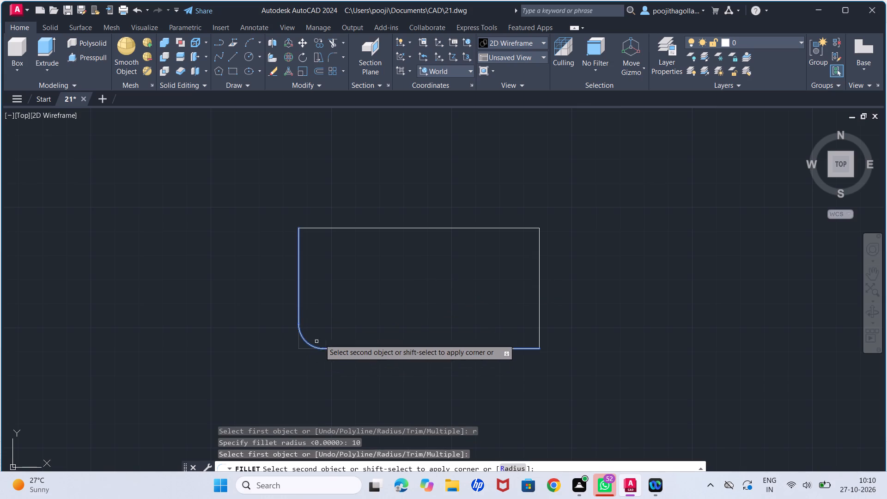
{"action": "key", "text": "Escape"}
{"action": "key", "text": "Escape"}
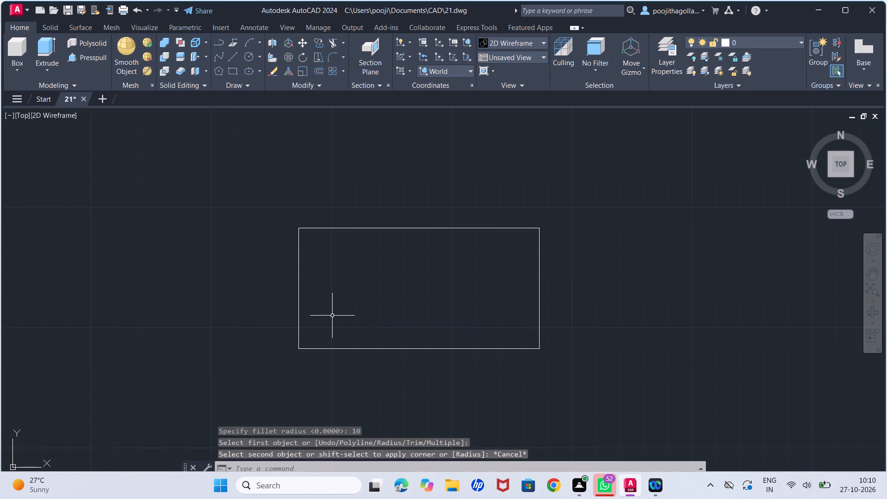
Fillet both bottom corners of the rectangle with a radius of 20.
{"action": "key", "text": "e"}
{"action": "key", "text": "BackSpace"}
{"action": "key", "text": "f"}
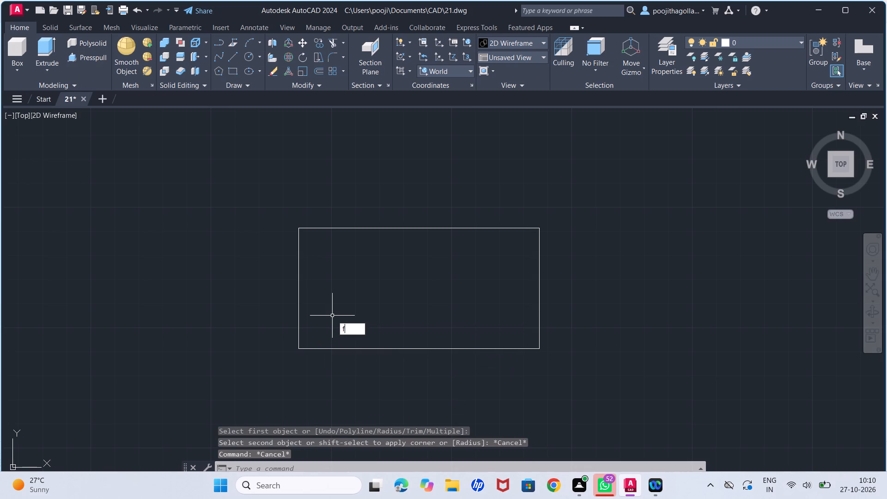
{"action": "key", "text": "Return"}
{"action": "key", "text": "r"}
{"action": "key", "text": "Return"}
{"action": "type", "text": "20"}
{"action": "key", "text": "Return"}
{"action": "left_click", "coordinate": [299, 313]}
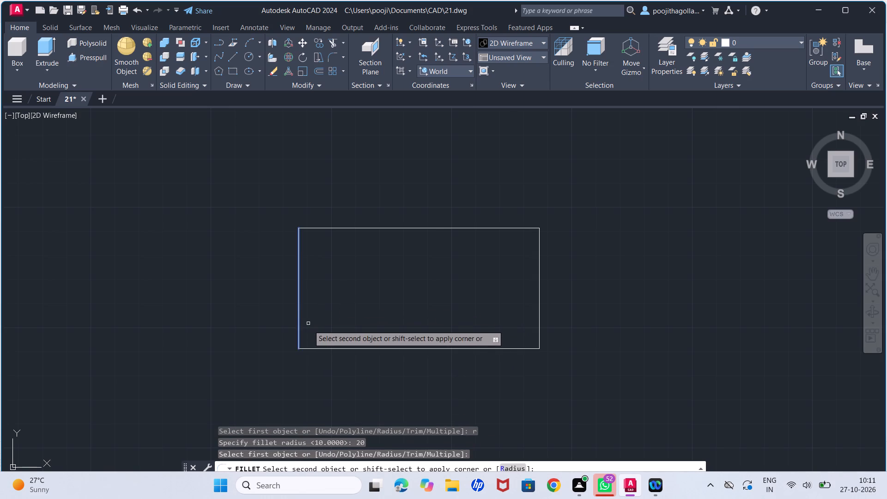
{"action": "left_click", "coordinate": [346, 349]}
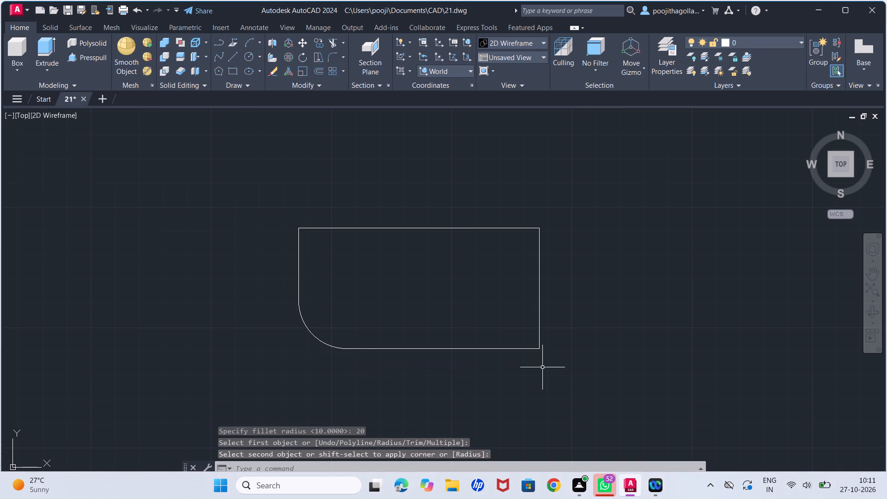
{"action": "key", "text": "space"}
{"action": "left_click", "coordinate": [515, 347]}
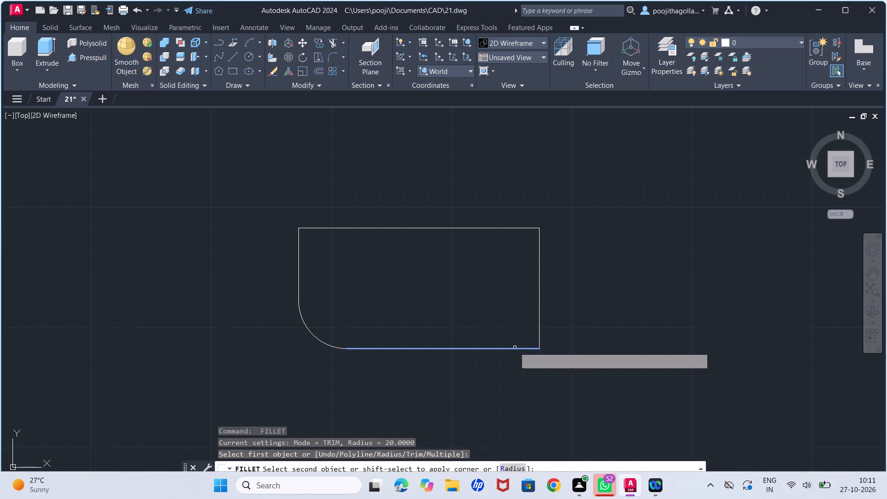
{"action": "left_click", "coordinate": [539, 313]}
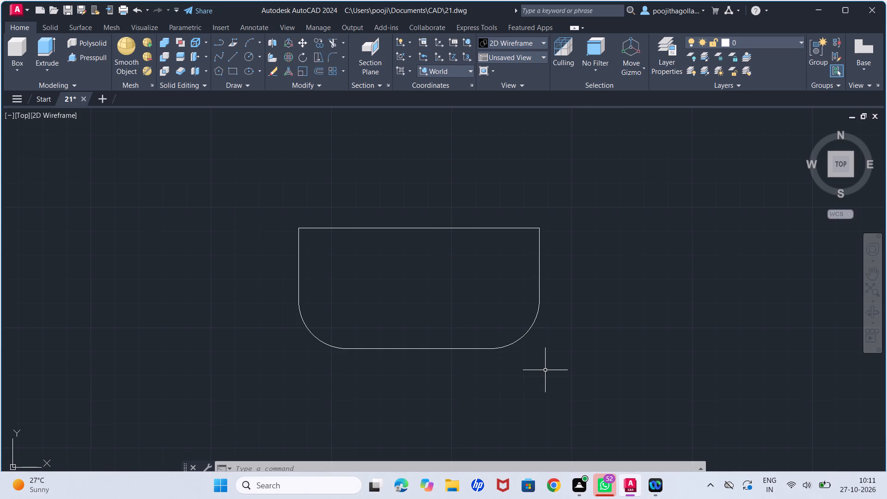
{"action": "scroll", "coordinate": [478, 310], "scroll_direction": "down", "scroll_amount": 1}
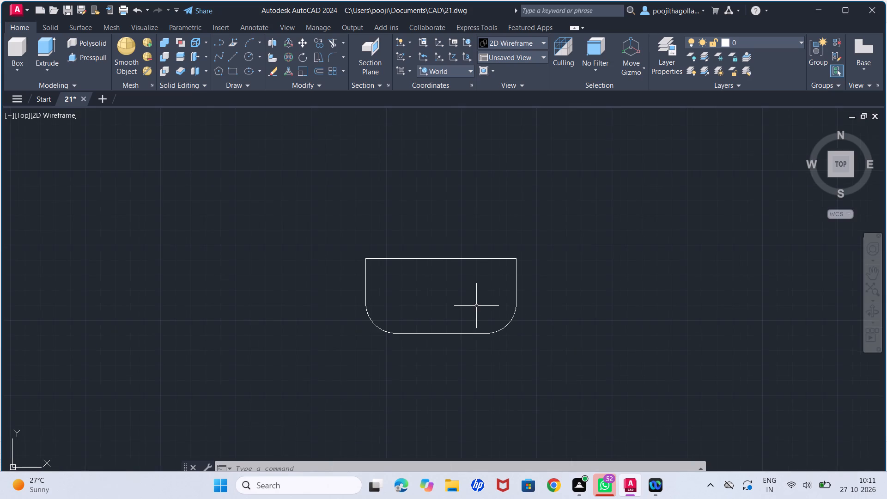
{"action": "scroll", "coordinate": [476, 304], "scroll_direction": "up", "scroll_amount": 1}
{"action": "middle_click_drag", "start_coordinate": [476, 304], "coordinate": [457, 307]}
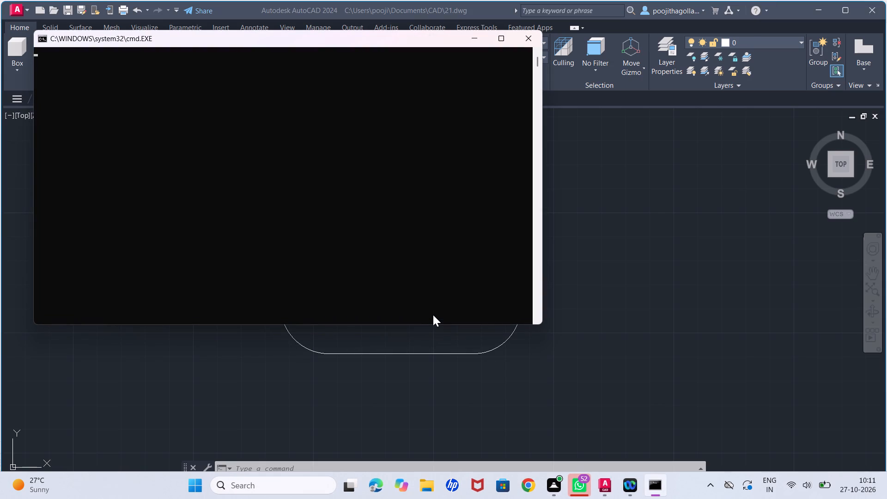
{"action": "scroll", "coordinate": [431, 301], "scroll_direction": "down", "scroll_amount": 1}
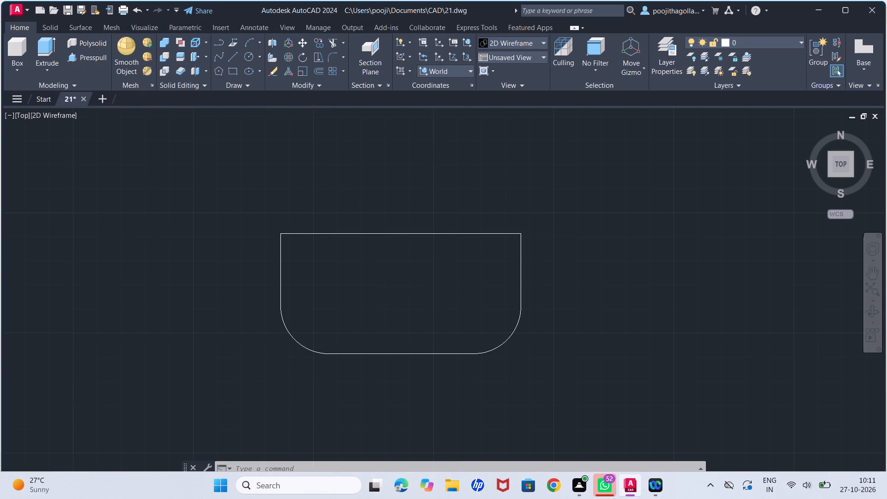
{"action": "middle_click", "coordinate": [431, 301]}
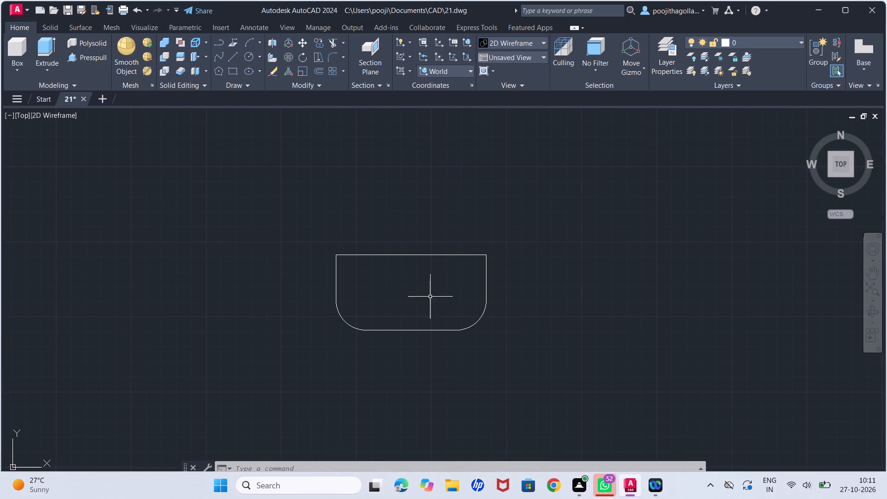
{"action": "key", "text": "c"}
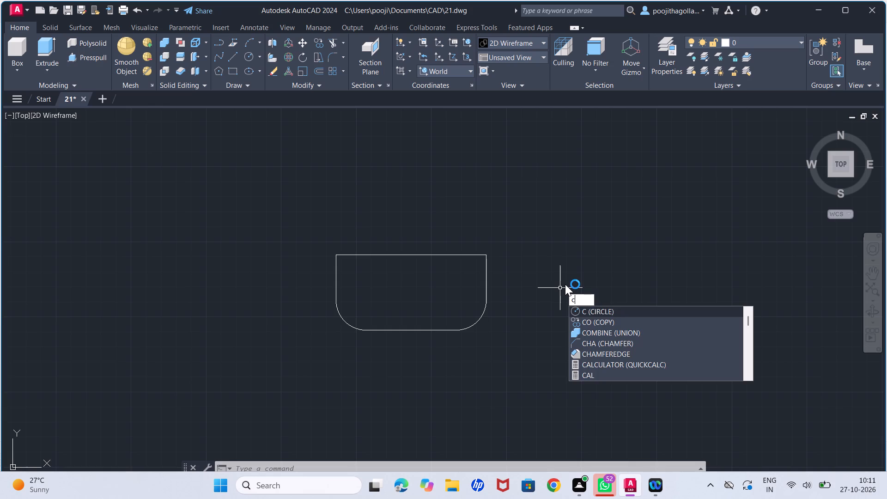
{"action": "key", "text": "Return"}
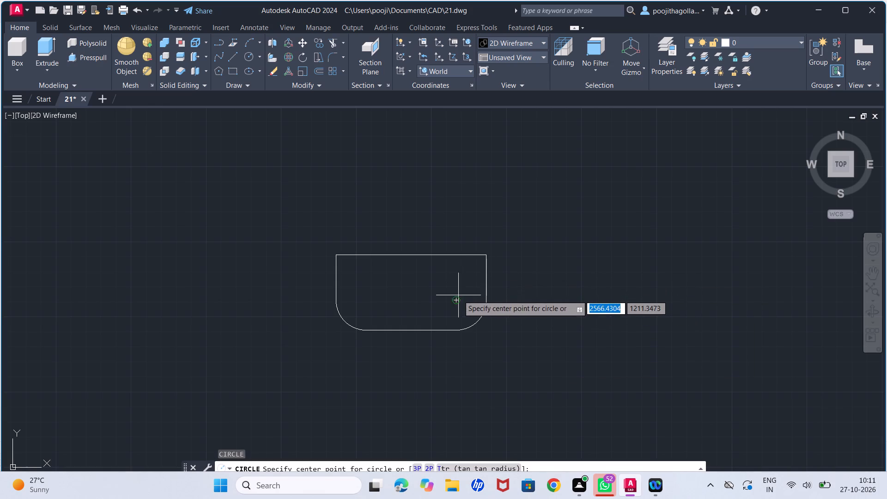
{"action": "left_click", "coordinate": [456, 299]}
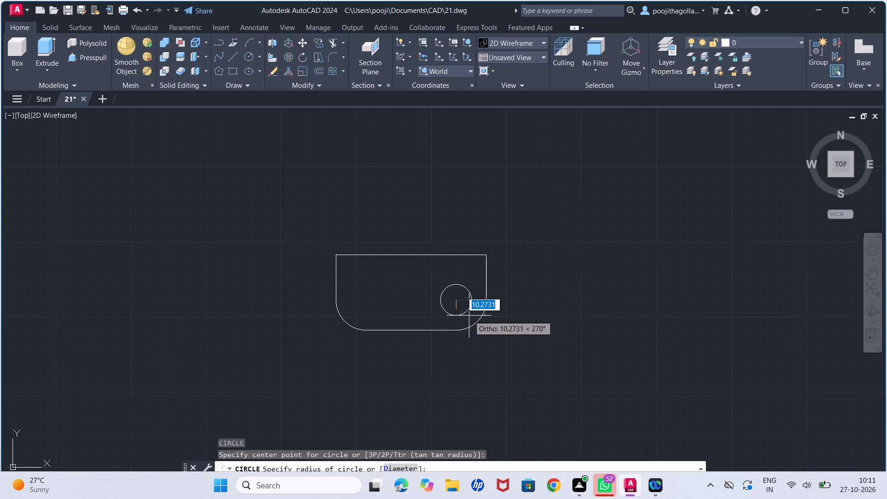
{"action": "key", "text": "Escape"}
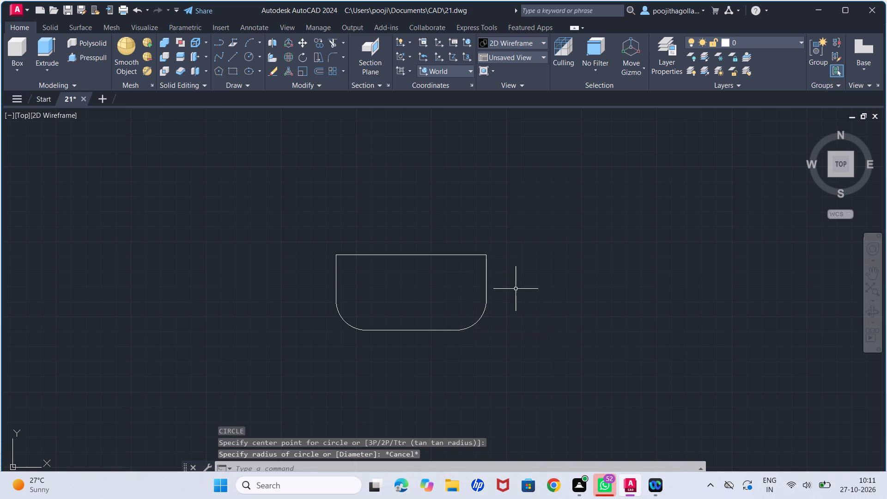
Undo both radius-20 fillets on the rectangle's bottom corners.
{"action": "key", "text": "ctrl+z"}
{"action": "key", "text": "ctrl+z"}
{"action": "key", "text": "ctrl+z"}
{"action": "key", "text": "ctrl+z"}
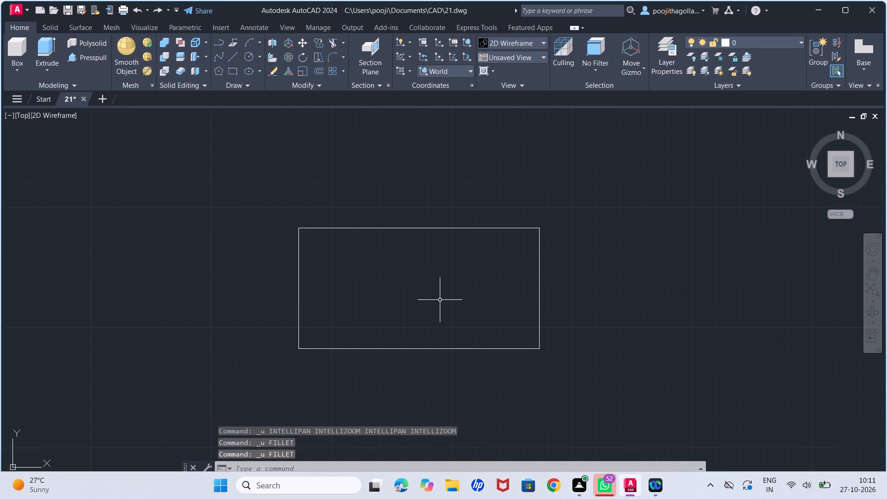
Fillet both bottom corners of the rectangle with a radius of 15.
{"action": "key", "text": "f"}
{"action": "key", "text": "Return"}
{"action": "key", "text": "r"}
{"action": "key", "text": "Return"}
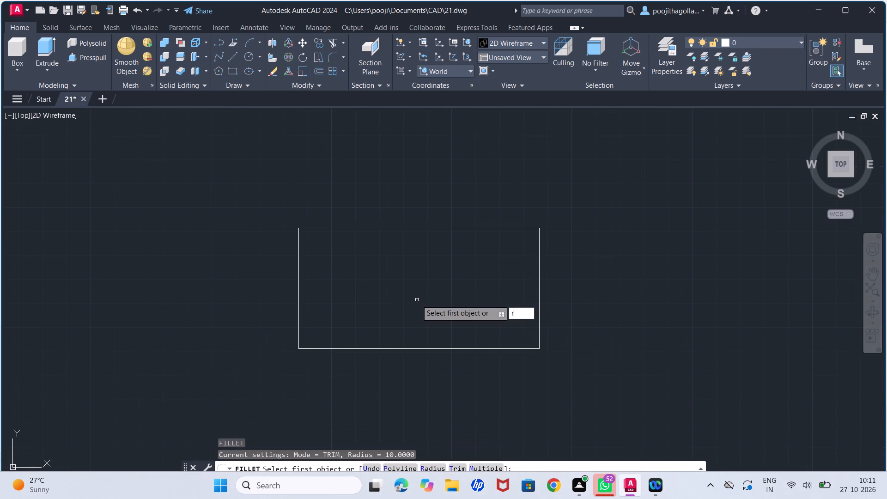
{"action": "type", "text": "15"}
{"action": "key", "text": "Return"}
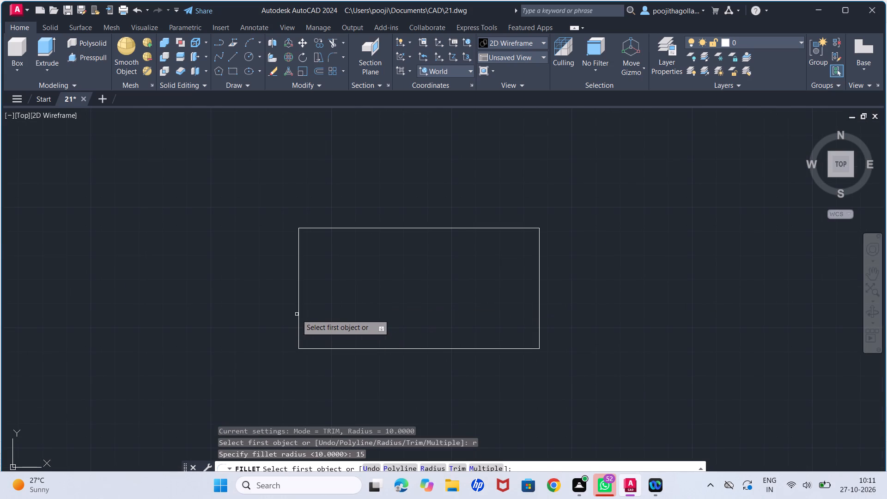
{"action": "left_click", "coordinate": [298, 311]}
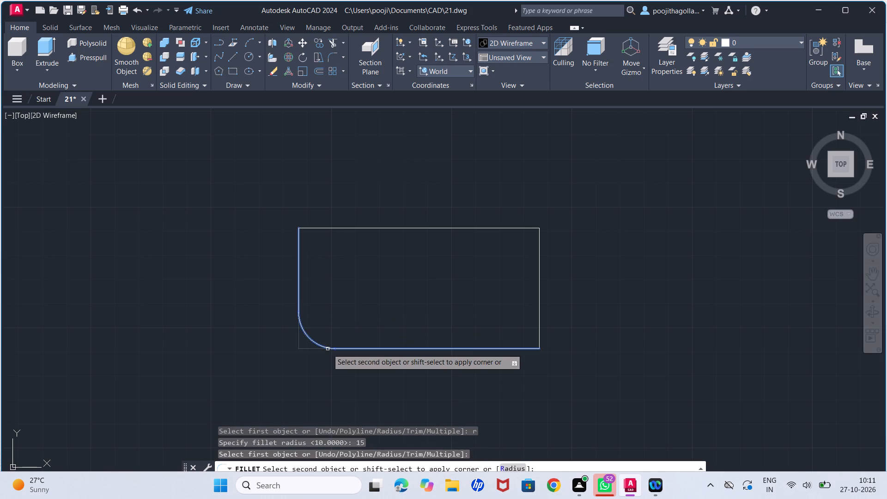
{"action": "left_click", "coordinate": [328, 349]}
{"action": "key", "text": "space"}
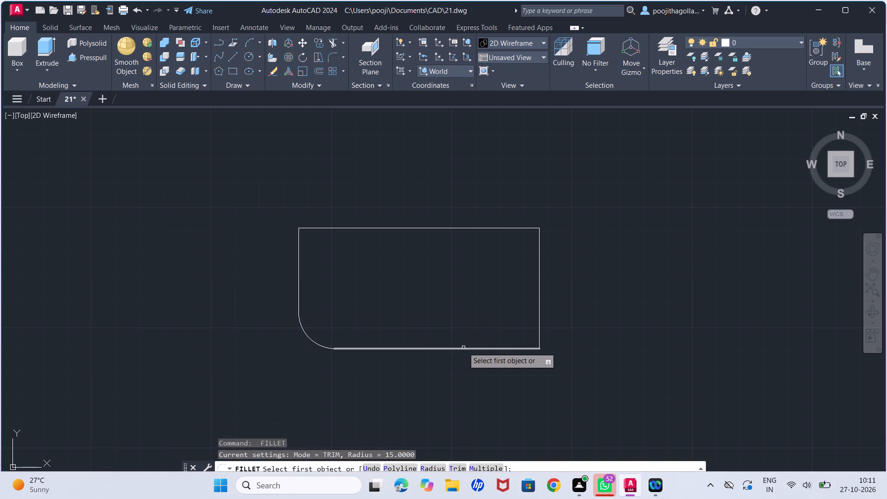
{"action": "left_click", "coordinate": [463, 347]}
{"action": "left_click", "coordinate": [538, 304]}
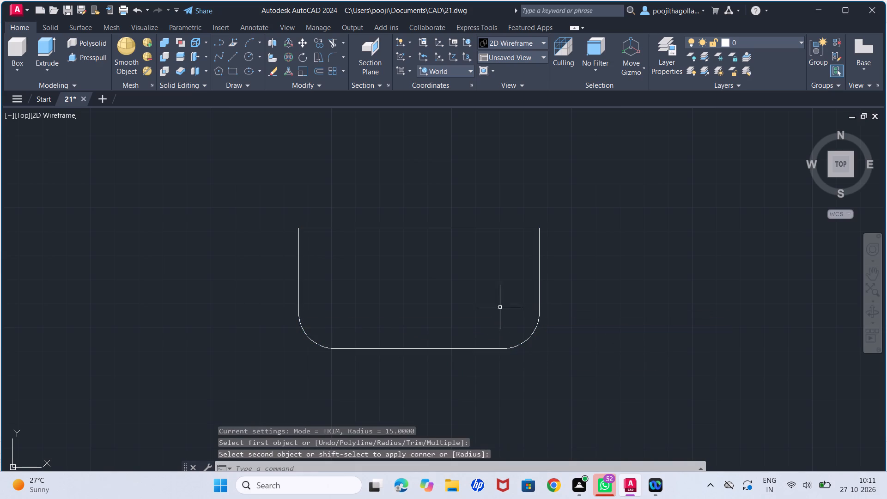
{"action": "key", "text": "Escape"}
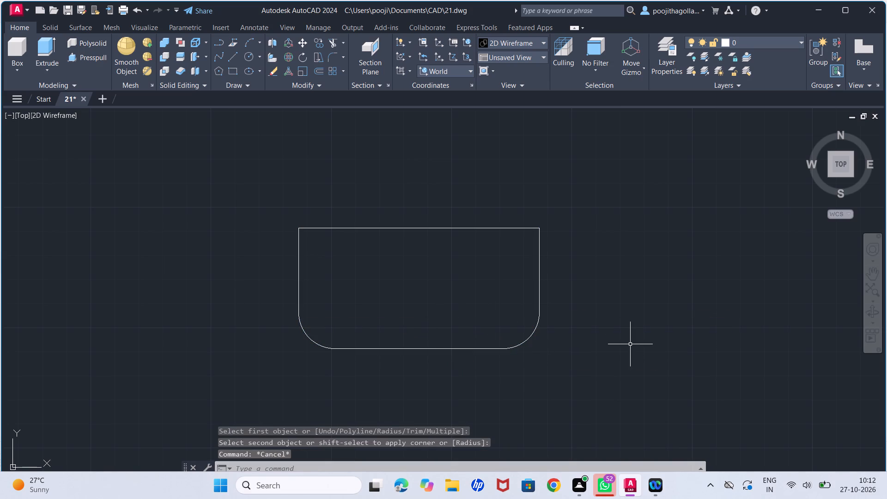
Draw a circle of radius 6 at the centre of each of the two bottom corner fillet arcs.
{"action": "key", "text": "c"}
{"action": "key", "text": "Return"}
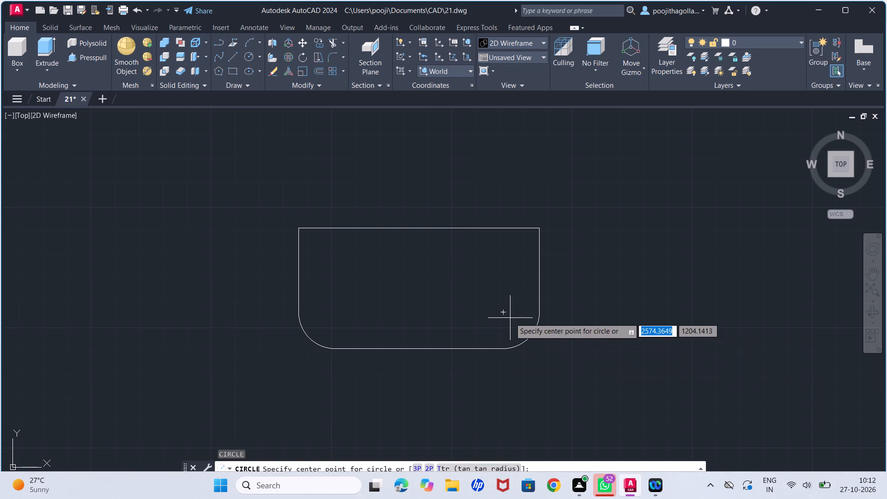
{"action": "left_click", "coordinate": [504, 314]}
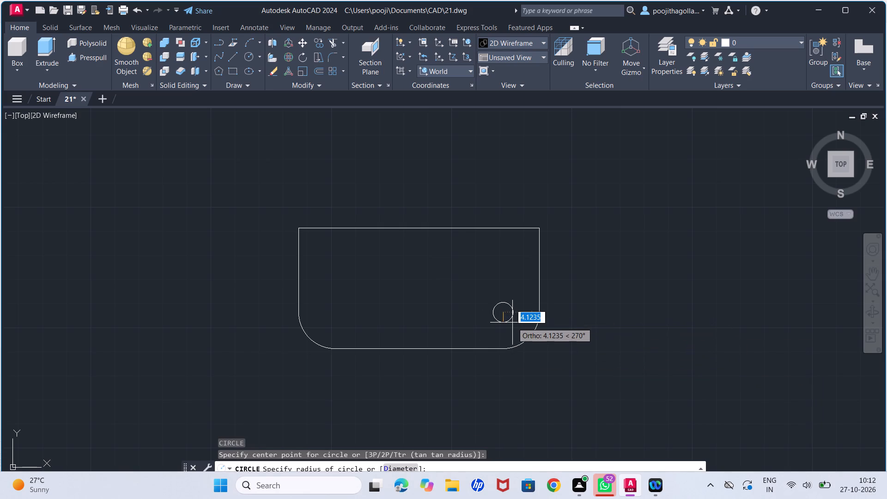
{"action": "key", "text": "6"}
{"action": "key", "text": "Return"}
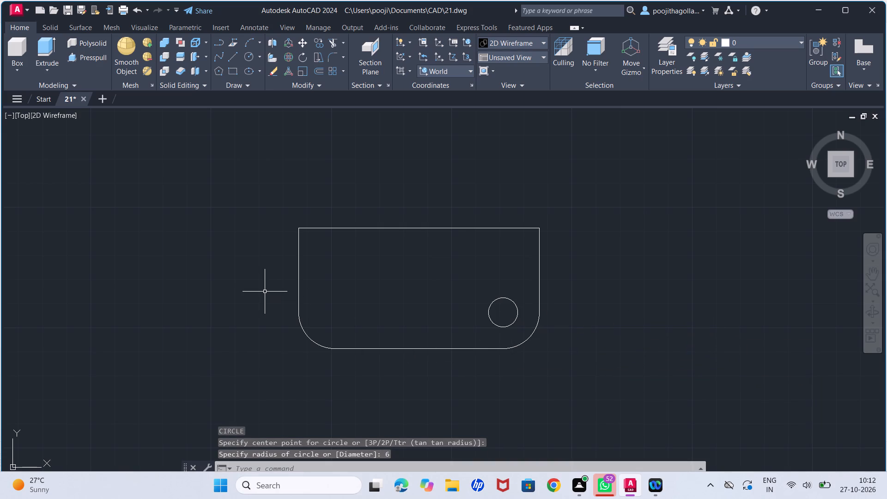
{"action": "key", "text": "space"}
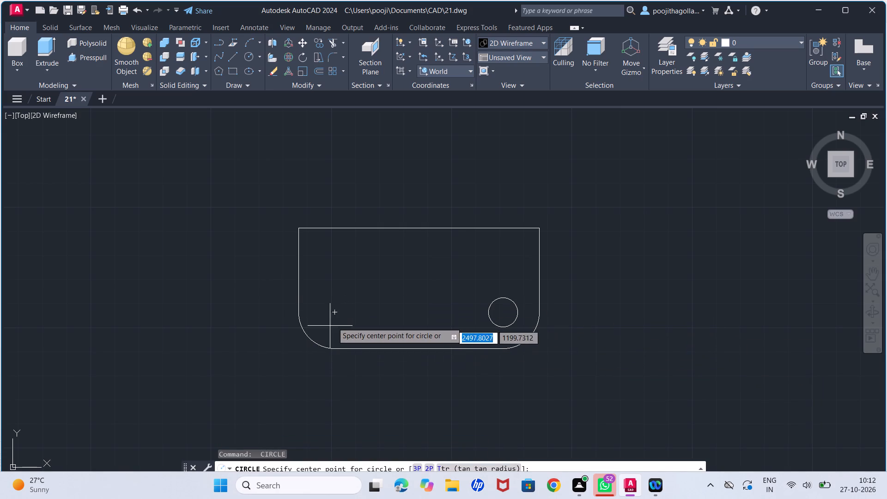
{"action": "left_click", "coordinate": [335, 313]}
{"action": "key", "text": "6"}
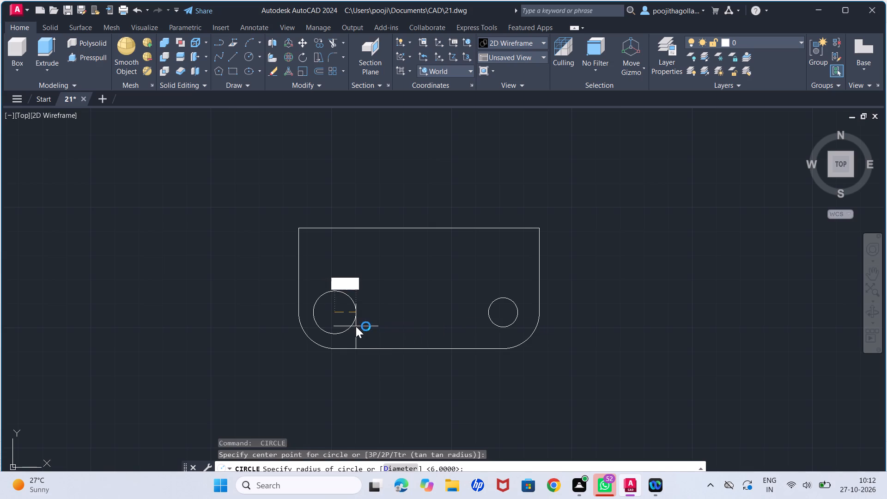
{"action": "key", "text": "Return"}
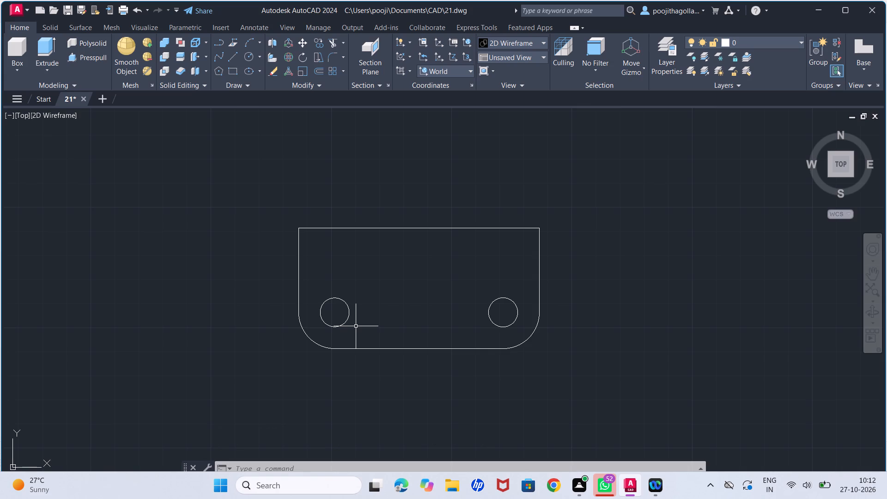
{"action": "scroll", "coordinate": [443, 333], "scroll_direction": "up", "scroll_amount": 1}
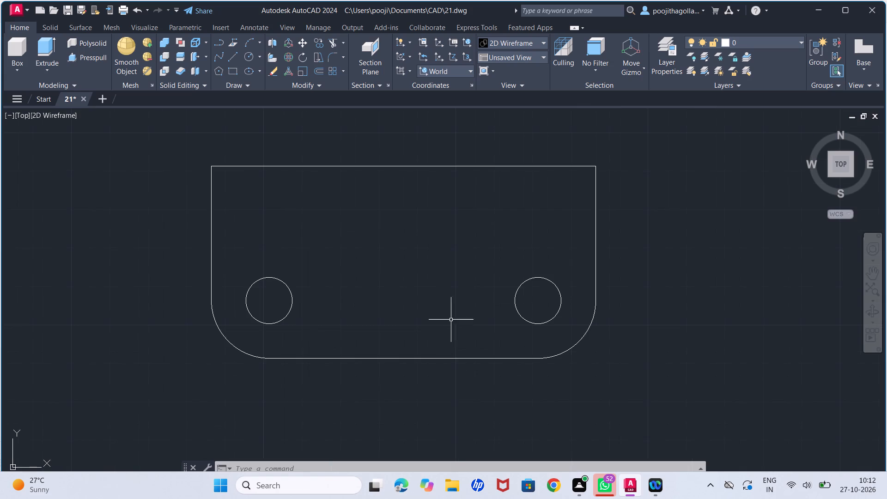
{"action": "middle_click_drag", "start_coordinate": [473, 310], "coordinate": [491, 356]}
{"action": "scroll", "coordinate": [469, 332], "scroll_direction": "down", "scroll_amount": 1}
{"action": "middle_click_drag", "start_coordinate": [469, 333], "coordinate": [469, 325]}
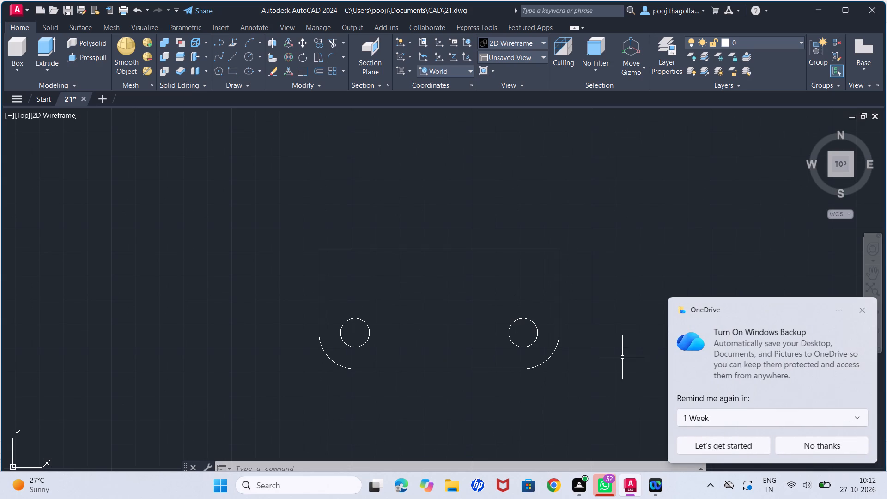
Dismiss the OneDrive backup notification.
{"action": "left_click", "coordinate": [864, 310]}
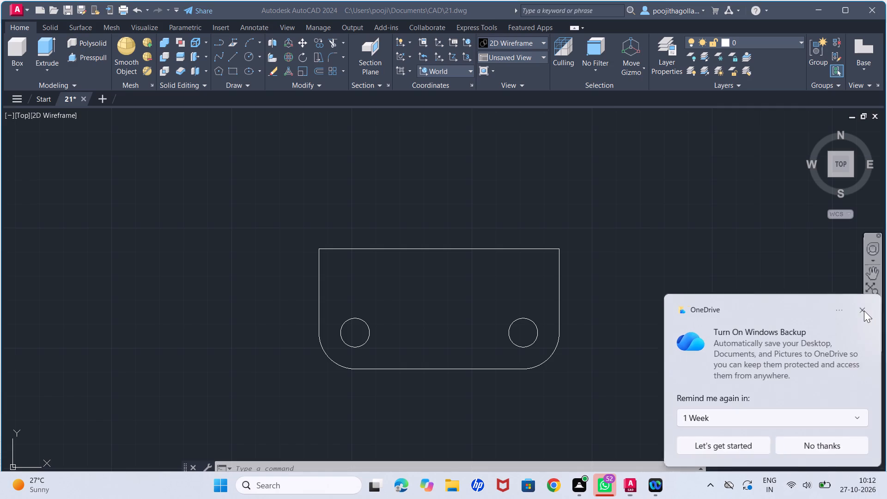
Select the whole plate profile and join its outline lines and corner arcs into a single polyline.
{"action": "middle_click_drag", "start_coordinate": [437, 316], "coordinate": [442, 291]}
{"action": "scroll", "coordinate": [448, 287], "scroll_direction": "up", "scroll_amount": 1}
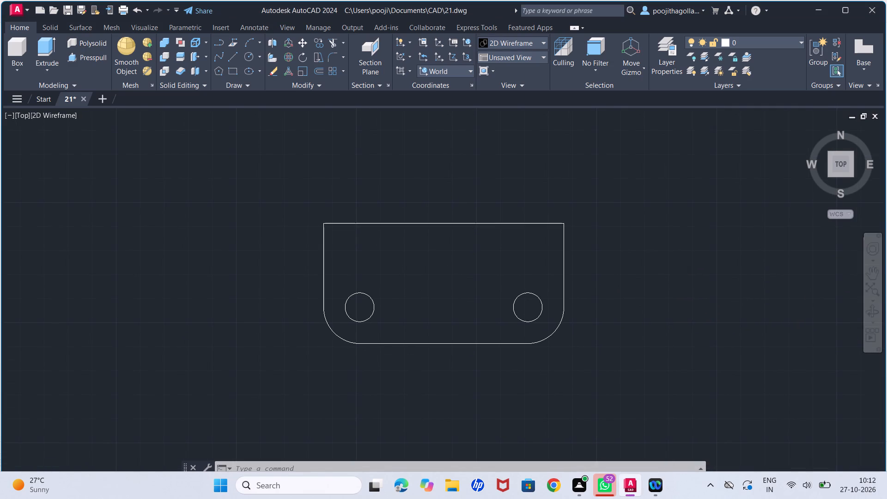
{"action": "middle_click_drag", "start_coordinate": [448, 287], "coordinate": [446, 312]}
{"action": "scroll", "coordinate": [445, 312], "scroll_direction": "down", "scroll_amount": 1}
{"action": "middle_click_drag", "start_coordinate": [445, 312], "coordinate": [441, 310]}
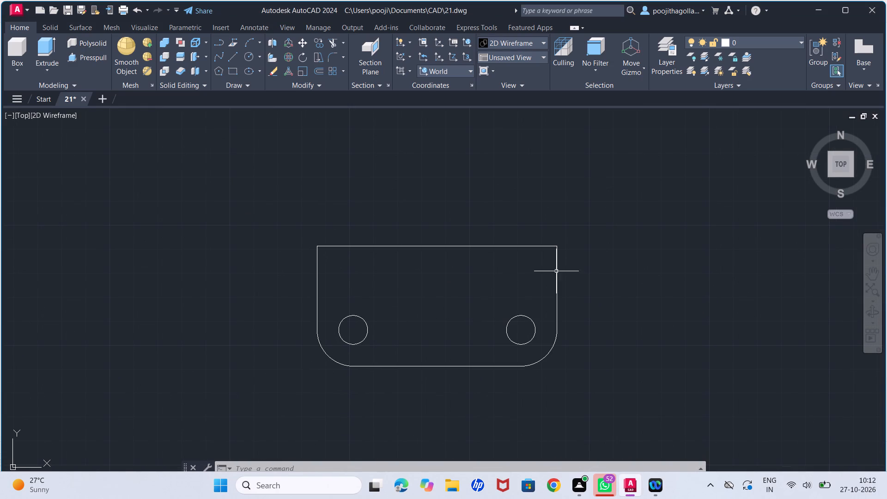
{"action": "left_click", "coordinate": [612, 206]}
{"action": "left_click", "coordinate": [285, 418]}
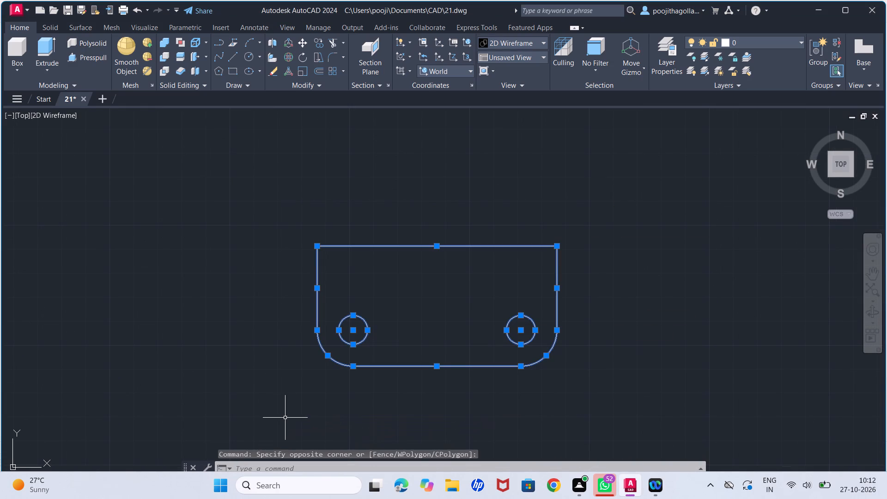
{"action": "key", "text": "j"}
{"action": "key", "text": "Return"}
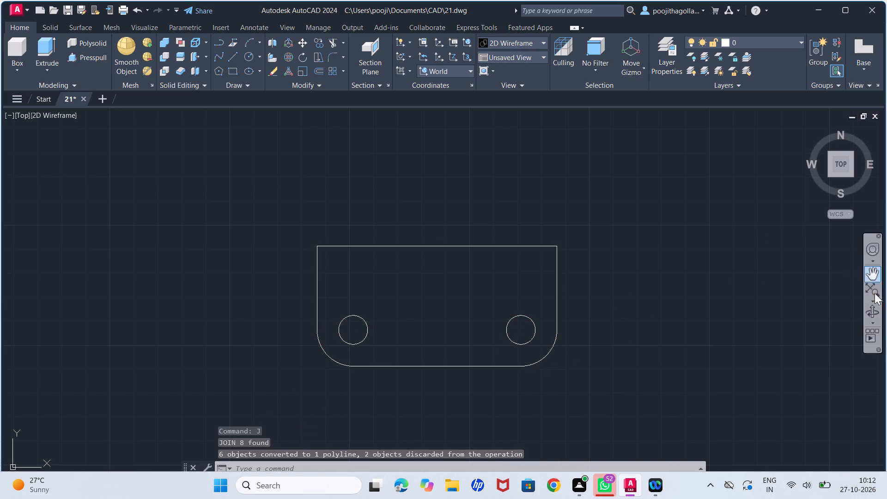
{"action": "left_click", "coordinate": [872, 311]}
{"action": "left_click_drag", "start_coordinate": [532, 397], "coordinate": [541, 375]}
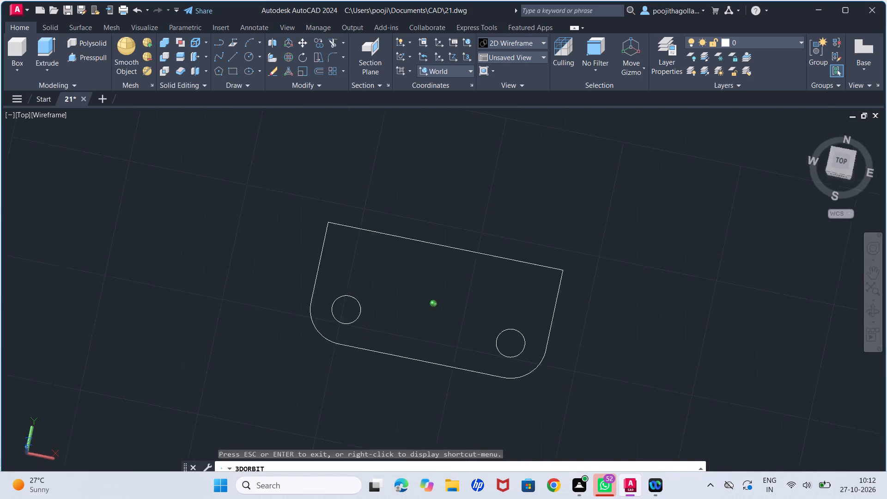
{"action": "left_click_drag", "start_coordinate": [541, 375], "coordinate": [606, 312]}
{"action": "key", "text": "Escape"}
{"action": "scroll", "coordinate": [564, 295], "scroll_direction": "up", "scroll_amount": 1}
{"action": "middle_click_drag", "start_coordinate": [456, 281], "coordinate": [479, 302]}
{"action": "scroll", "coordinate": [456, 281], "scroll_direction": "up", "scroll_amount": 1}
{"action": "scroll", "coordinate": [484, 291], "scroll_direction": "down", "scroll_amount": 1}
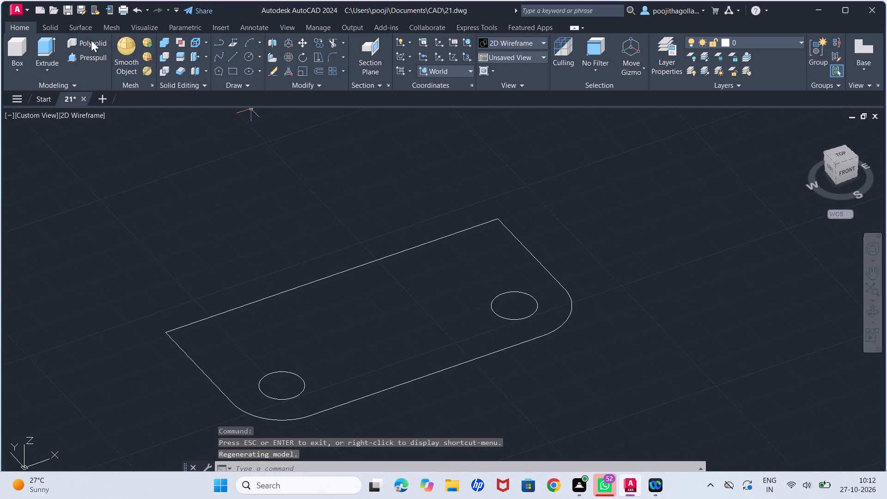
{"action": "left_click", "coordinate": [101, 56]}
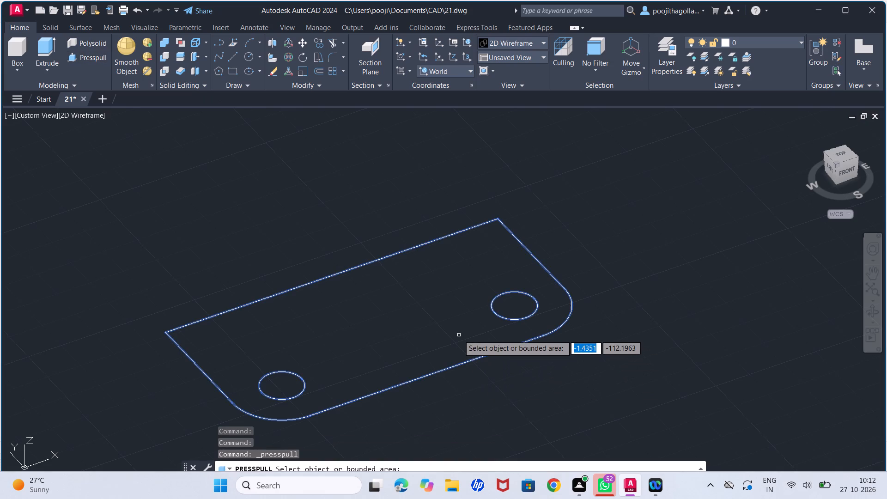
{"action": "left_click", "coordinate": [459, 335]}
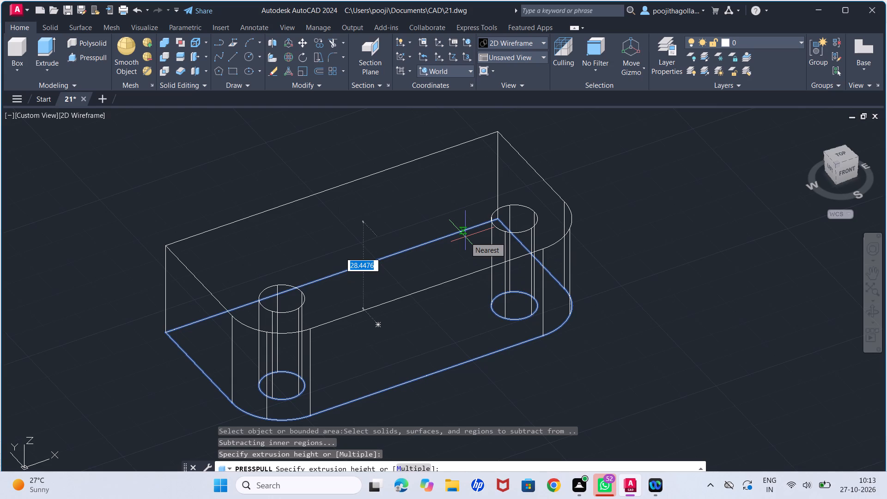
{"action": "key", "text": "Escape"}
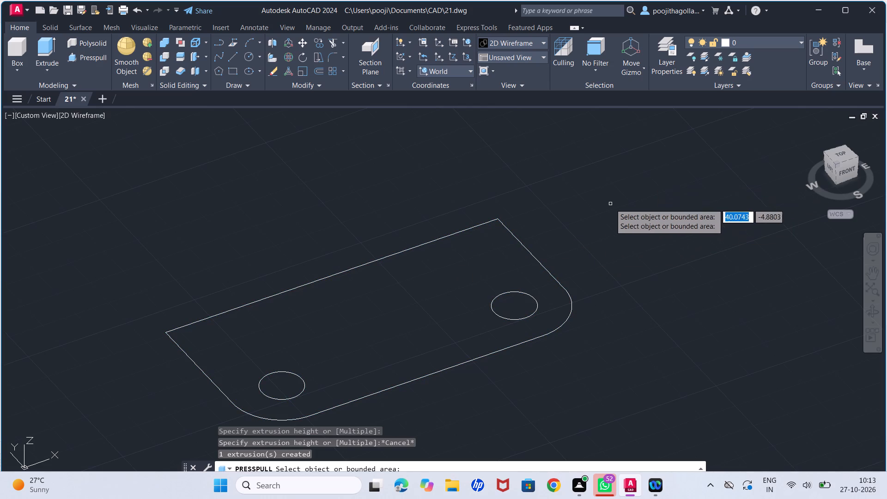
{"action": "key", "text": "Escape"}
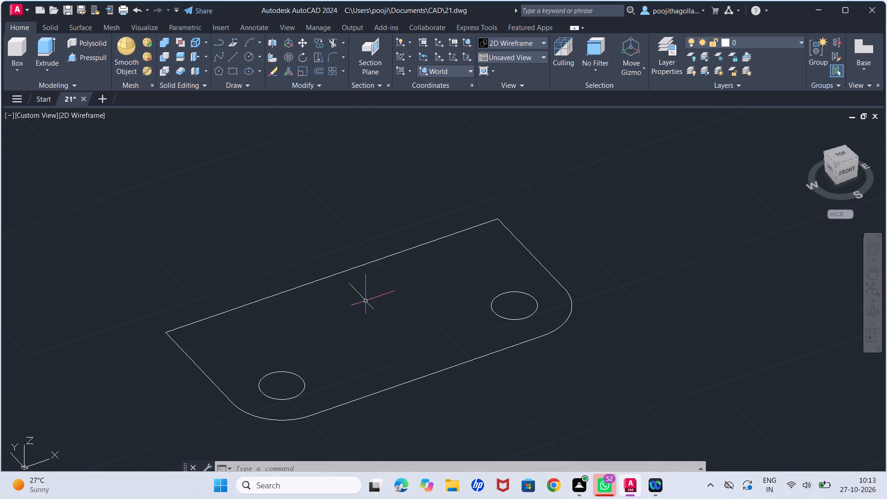
Set the model view to Front.
{"action": "scroll", "coordinate": [365, 301], "scroll_direction": "down", "scroll_amount": 2}
{"action": "middle_click_drag", "start_coordinate": [365, 301], "coordinate": [361, 282]}
{"action": "scroll", "coordinate": [371, 287], "scroll_direction": "up", "scroll_amount": 1}
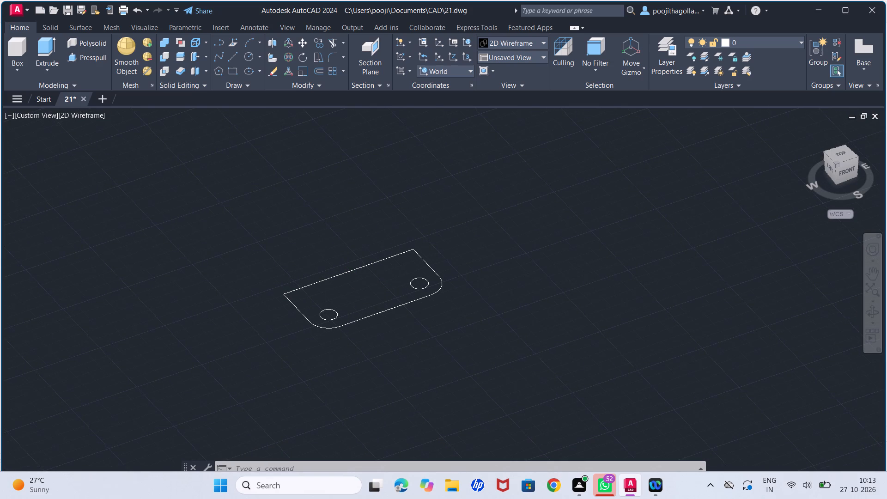
{"action": "middle_click_drag", "start_coordinate": [371, 287], "coordinate": [371, 299]}
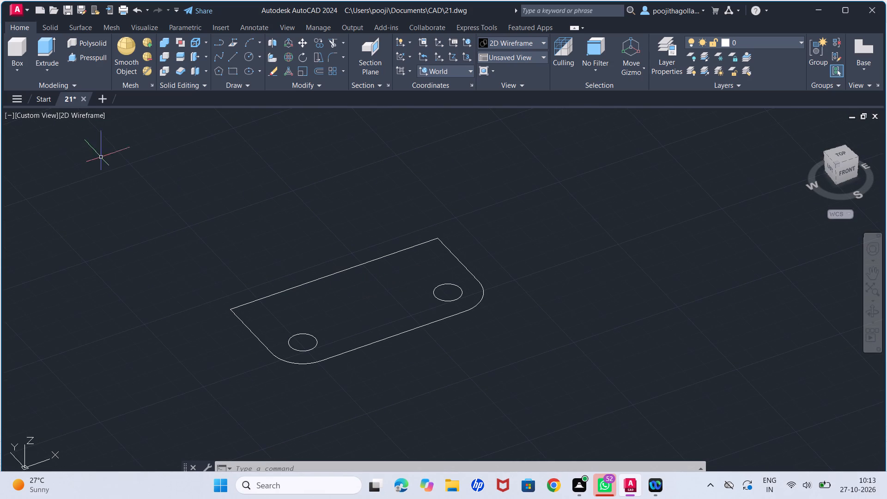
{"action": "left_click", "coordinate": [30, 120]}
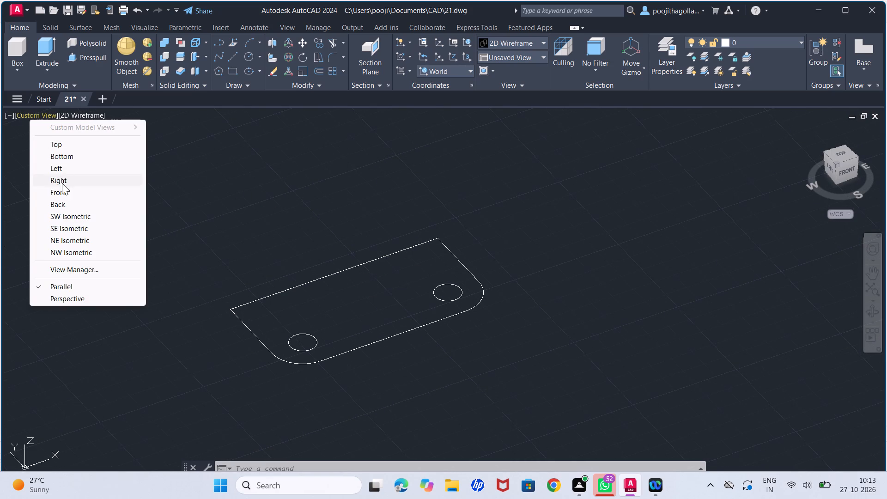
{"action": "left_click", "coordinate": [57, 195]}
{"action": "scroll", "coordinate": [232, 270], "scroll_direction": "down", "scroll_amount": 4}
{"action": "scroll", "coordinate": [232, 270], "scroll_direction": "up", "scroll_amount": 1}
{"action": "scroll", "coordinate": [232, 270], "scroll_direction": "down", "scroll_amount": 2}
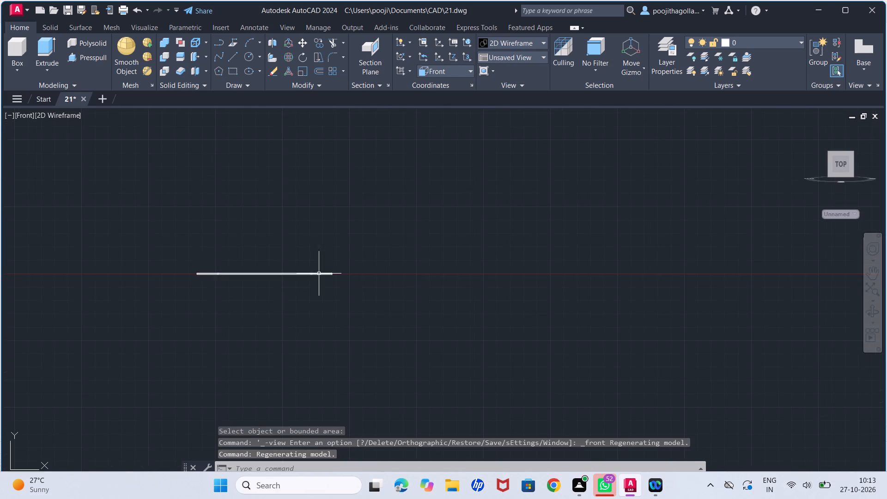
Draw a circle of radius 12 in the empty area beside the edge-on plate.
{"action": "middle_click_drag", "start_coordinate": [361, 273], "coordinate": [107, 283]}
{"action": "scroll", "coordinate": [176, 281], "scroll_direction": "up", "scroll_amount": 2}
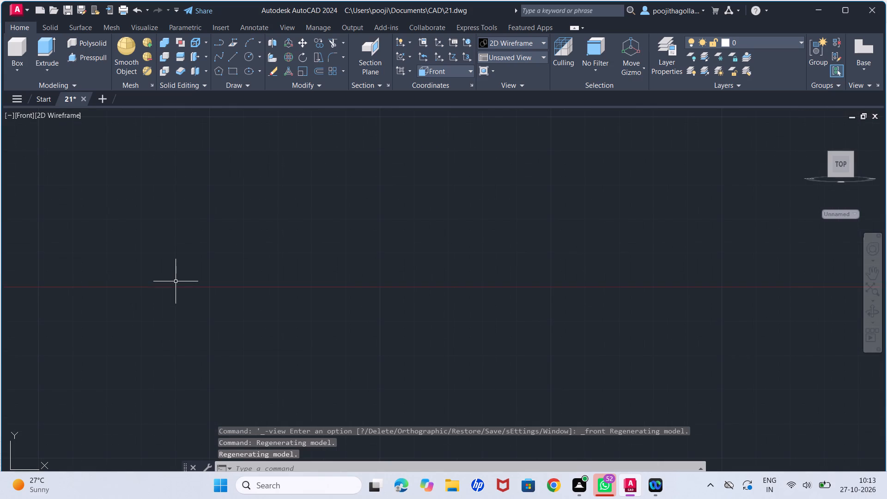
{"action": "key", "text": "c"}
{"action": "key", "text": "Return"}
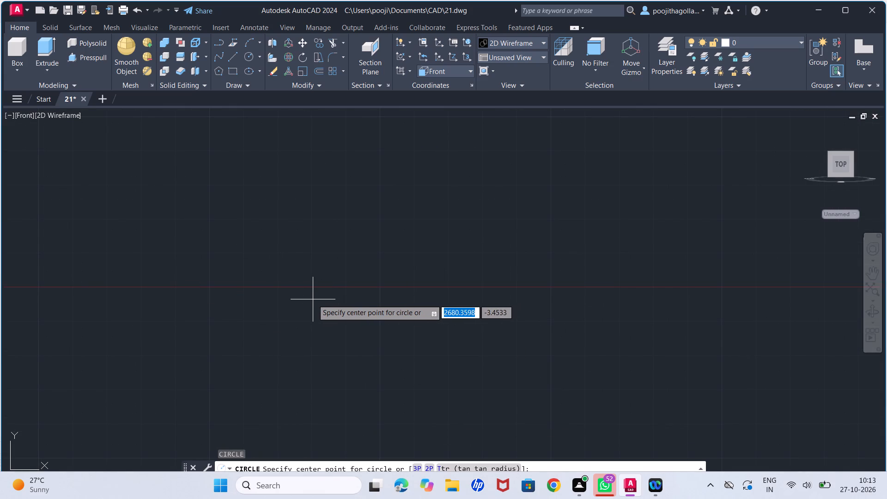
{"action": "left_click", "coordinate": [313, 299]}
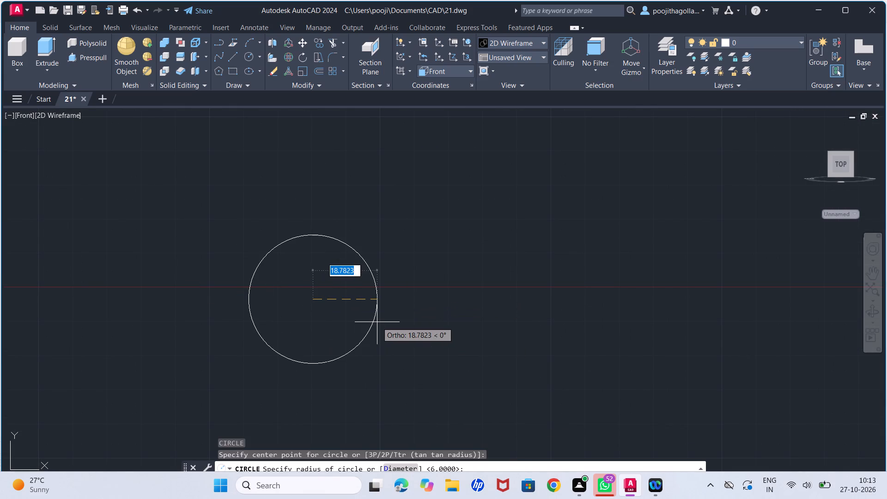
{"action": "key", "text": "6"}
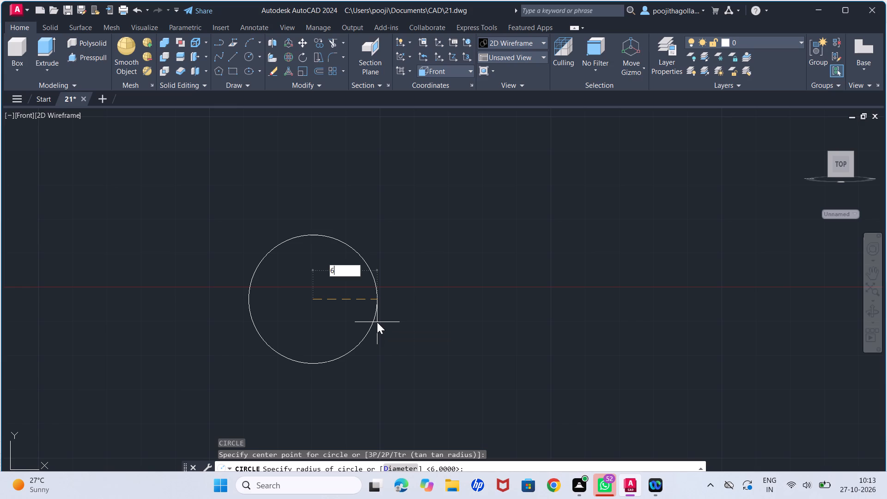
{"action": "key", "text": "BackSpace"}
{"action": "type", "text": "12"}
{"action": "key", "text": "Return"}
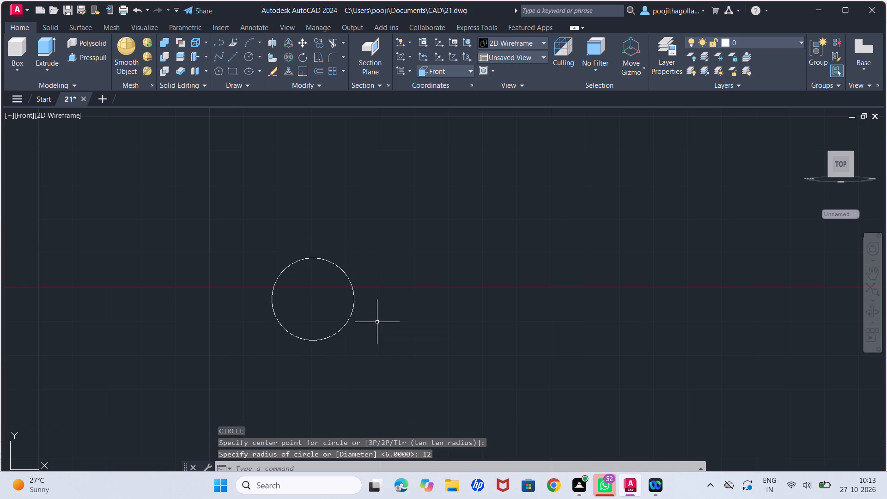
Draw a 10-unit vertical line upward from each of the circle's right and left quadrants.
{"action": "middle_click_drag", "start_coordinate": [350, 301], "coordinate": [414, 275]}
{"action": "key", "text": "l"}
{"action": "key", "text": "Return"}
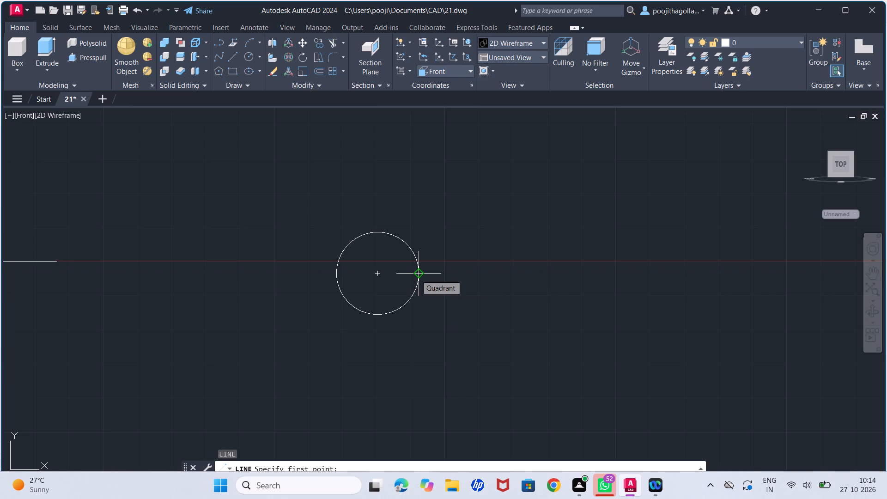
{"action": "left_click", "coordinate": [420, 274]}
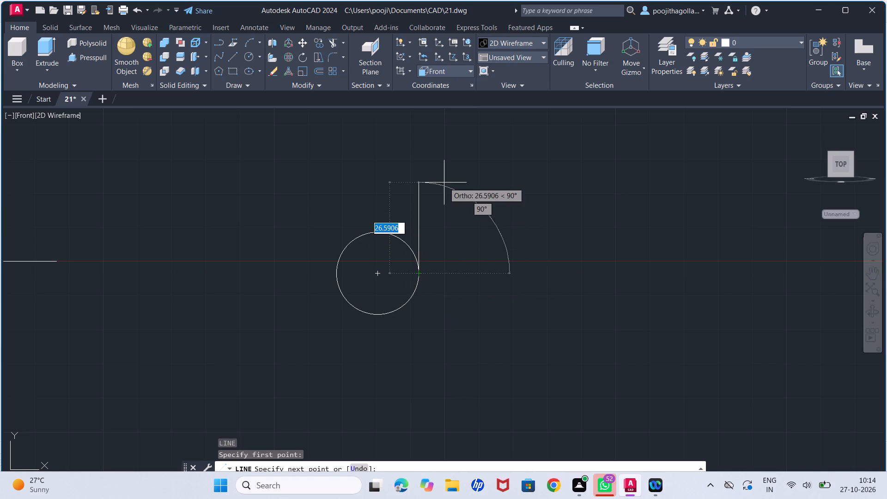
{"action": "type", "text": "10"}
{"action": "key", "text": "Return"}
{"action": "key", "text": "Escape"}
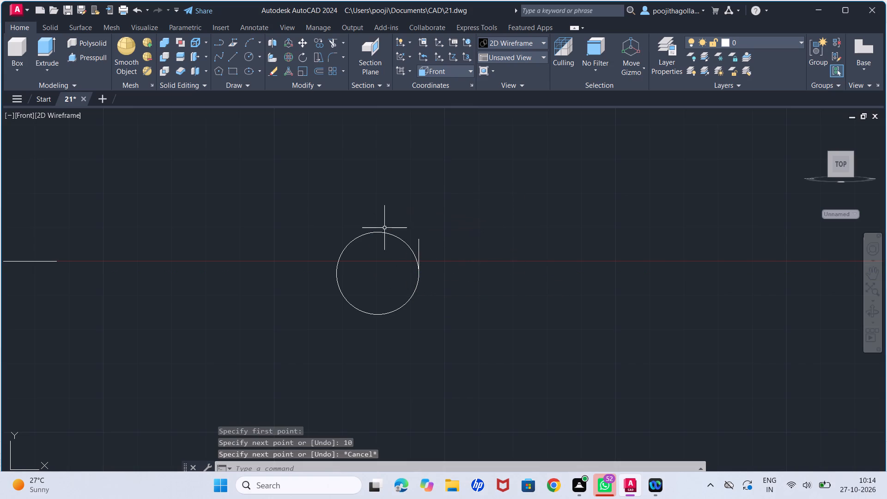
{"action": "key", "text": "l"}
{"action": "key", "text": "Return"}
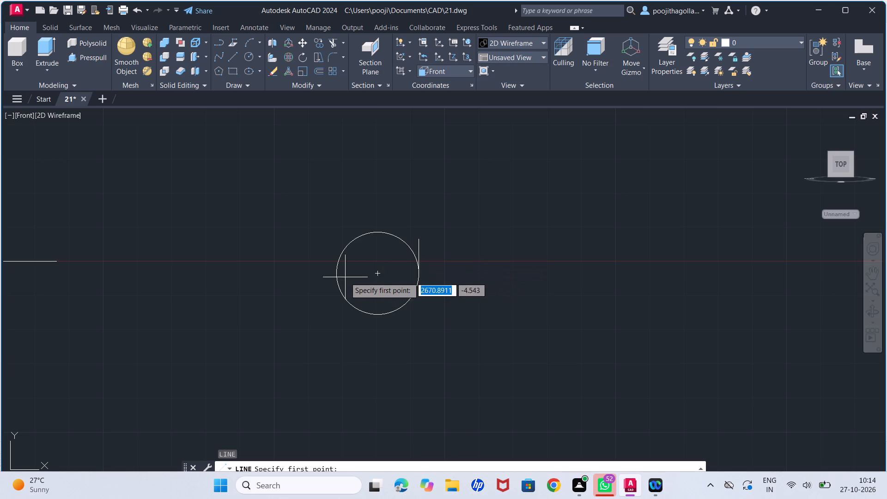
{"action": "left_click", "coordinate": [335, 275]}
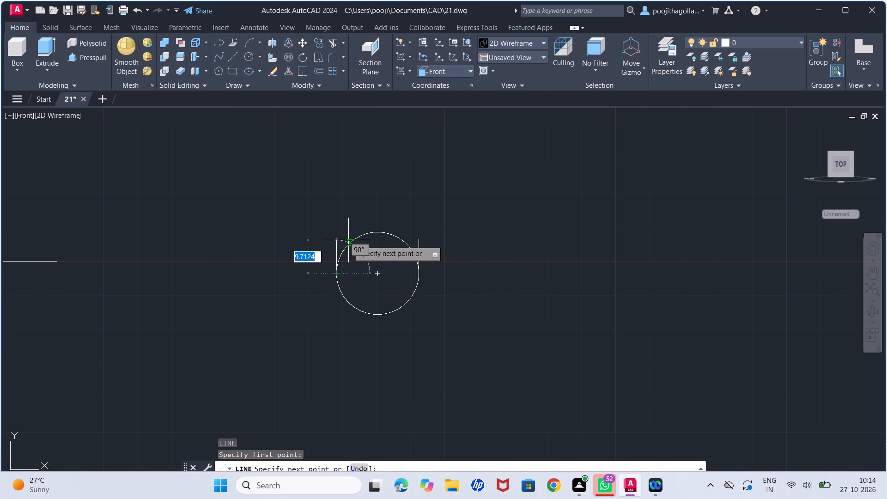
{"action": "type", "text": "10"}
{"action": "key", "text": "Return"}
{"action": "key", "text": "Escape"}
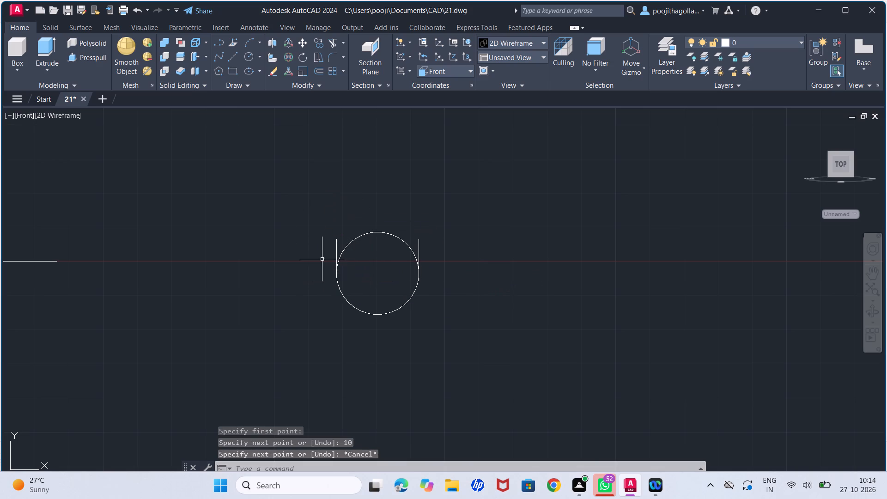
Draw a 15-unit horizontal line outward from the top end of the right vertical line.
{"action": "scroll", "coordinate": [358, 266], "scroll_direction": "up", "scroll_amount": 1}
{"action": "middle_click_drag", "start_coordinate": [369, 258], "coordinate": [366, 281]}
{"action": "scroll", "coordinate": [366, 281], "scroll_direction": "down", "scroll_amount": 1}
{"action": "middle_click_drag", "start_coordinate": [366, 281], "coordinate": [314, 287]}
{"action": "key", "text": "l"}
{"action": "key", "text": "Return"}
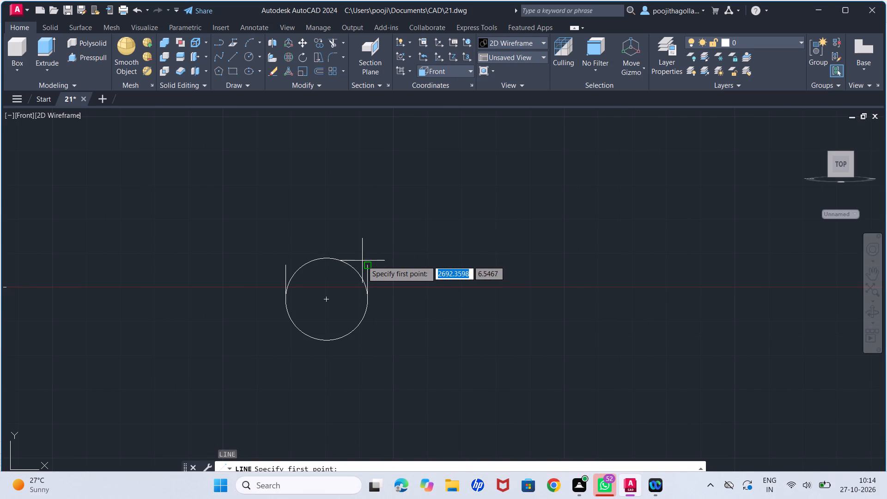
{"action": "left_click", "coordinate": [369, 266]}
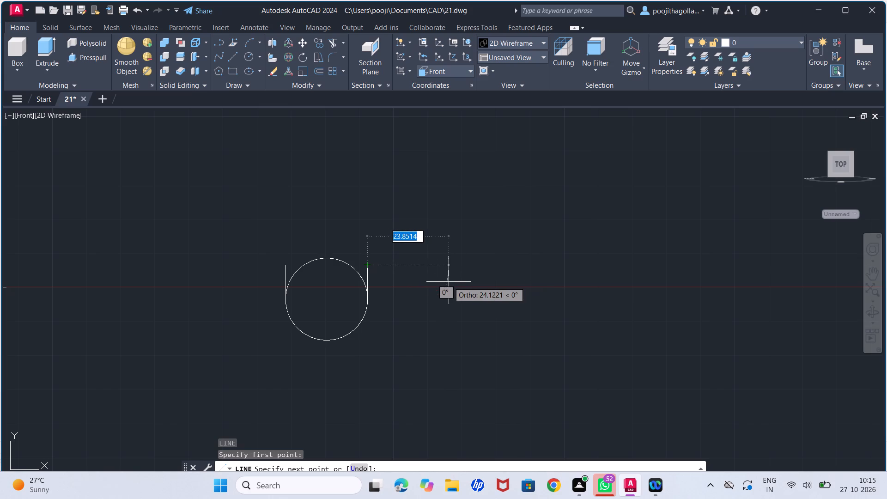
{"action": "type", "text": "15"}
{"action": "key", "text": "Return"}
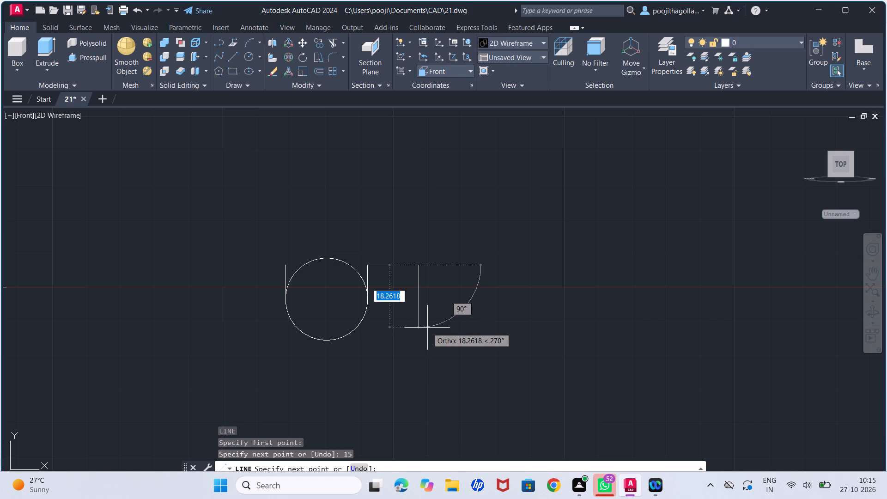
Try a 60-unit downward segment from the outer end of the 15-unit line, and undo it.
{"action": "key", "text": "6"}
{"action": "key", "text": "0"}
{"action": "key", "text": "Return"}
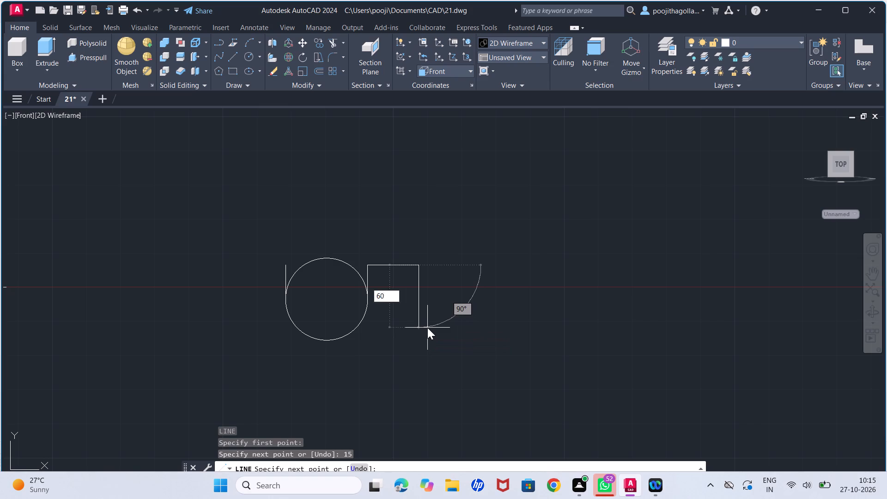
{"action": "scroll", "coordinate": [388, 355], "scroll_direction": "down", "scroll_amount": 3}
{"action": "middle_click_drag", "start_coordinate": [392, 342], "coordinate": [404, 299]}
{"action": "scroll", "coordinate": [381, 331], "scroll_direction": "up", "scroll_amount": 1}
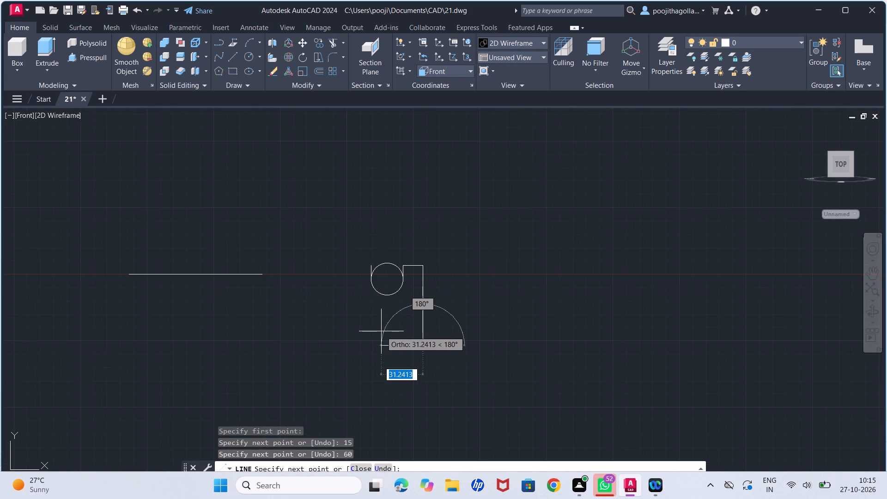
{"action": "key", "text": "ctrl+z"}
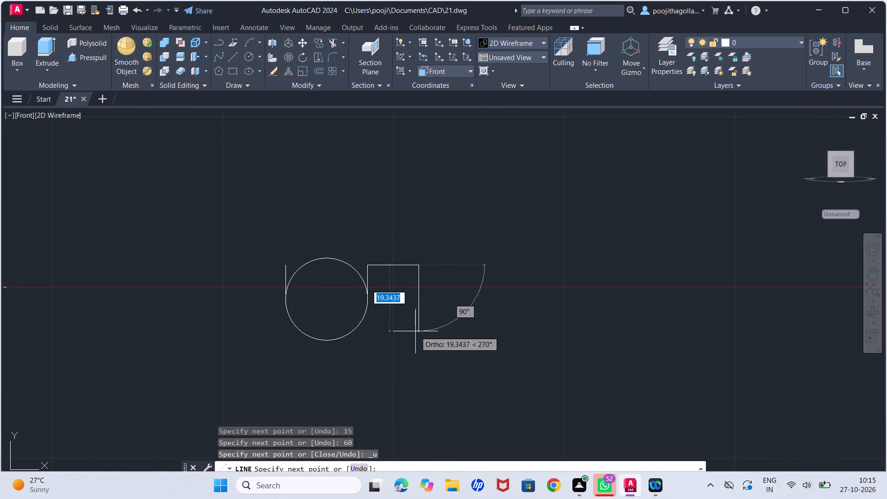
Continue the outline 30 units down from the 15-unit line's outer end, and about 65 units left beneath the circle.
{"action": "type", "text": "30"}
{"action": "key", "text": "Return"}
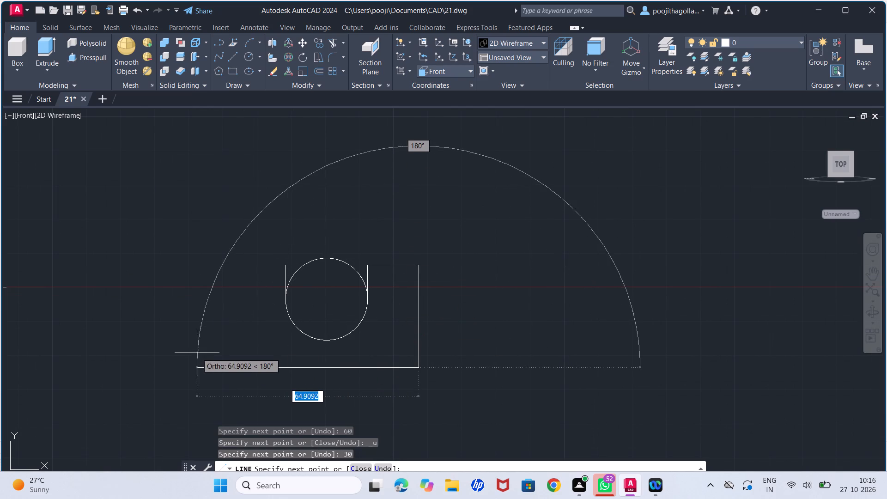
{"action": "left_click", "coordinate": [197, 362]}
{"action": "key", "text": "Escape"}
Draw a 15-unit horizontal line outward from the left vertical line's top end, continuing straight down past the bottom line.
{"action": "key", "text": "l"}
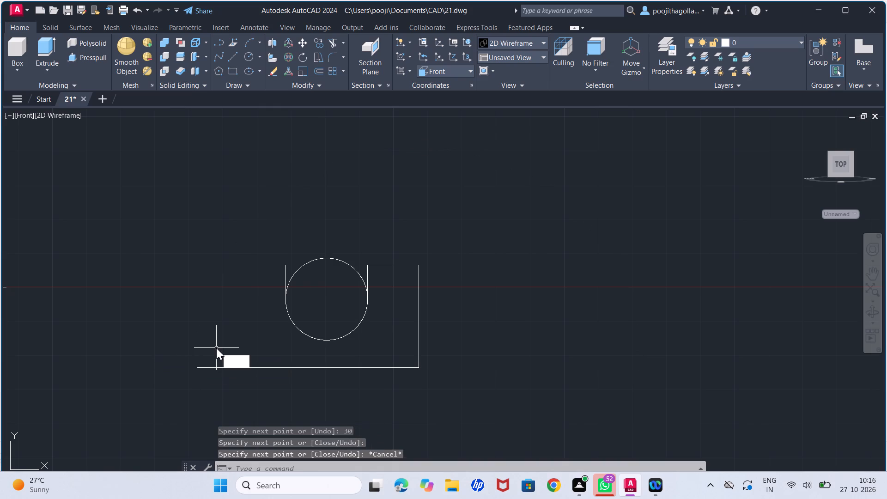
{"action": "key", "text": "Return"}
{"action": "left_click", "coordinate": [286, 268]}
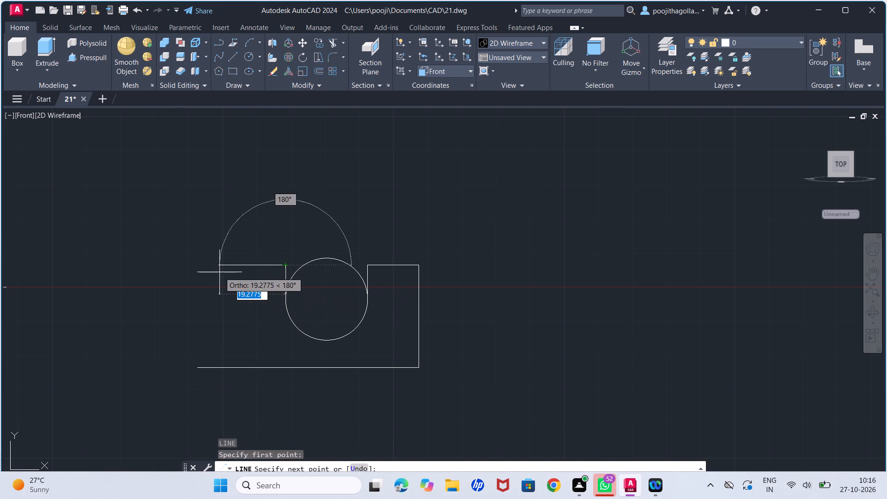
{"action": "type", "text": "15"}
{"action": "key", "text": "Return"}
{"action": "left_click", "coordinate": [219, 391]}
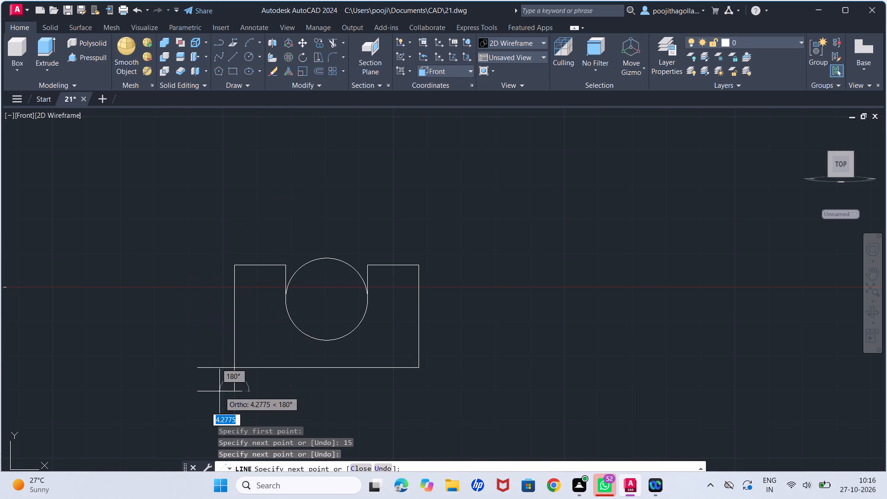
{"action": "key", "text": "Escape"}
Trim the overhanging line ends outside the profile's lower-left corner.
{"action": "type", "text": "tr"}
{"action": "key", "text": "Return"}
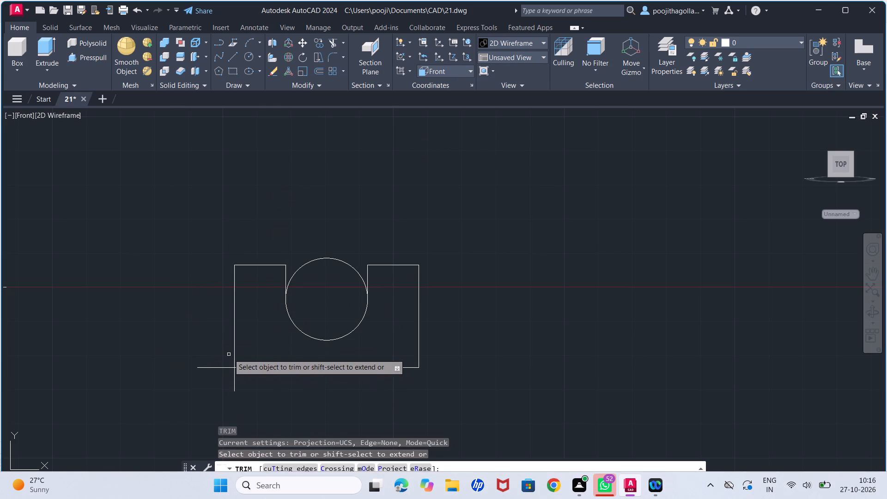
{"action": "left_click_drag", "start_coordinate": [213, 353], "coordinate": [254, 395]}
{"action": "left_click_drag", "start_coordinate": [212, 362], "coordinate": [239, 387]}
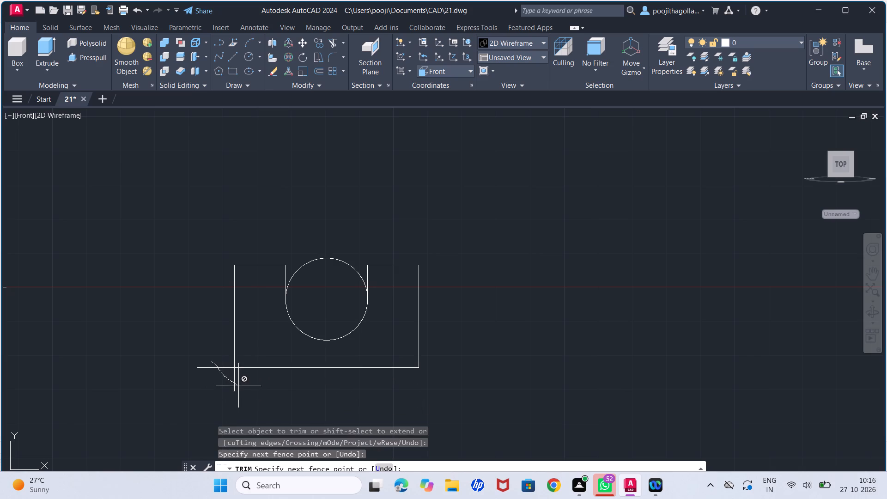
{"action": "left_click_drag", "start_coordinate": [239, 387], "coordinate": [241, 387]}
{"action": "scroll", "coordinate": [234, 380], "scroll_direction": "up", "scroll_amount": 2}
{"action": "left_click_drag", "start_coordinate": [205, 340], "coordinate": [260, 396]}
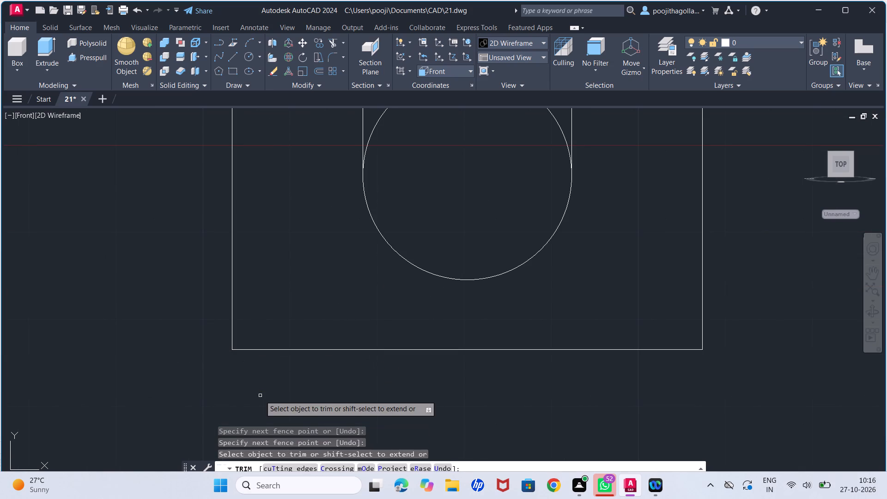
{"action": "key", "text": "Escape"}
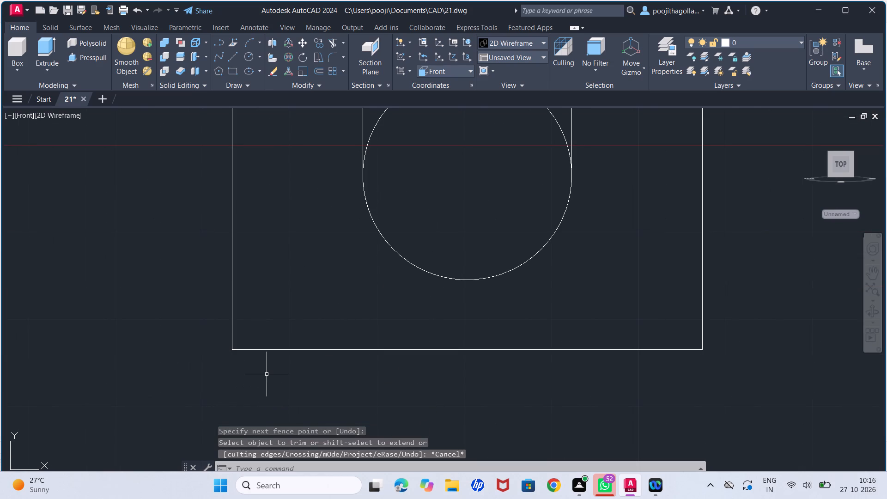
Trim the circle's upper arc between the two inner vertical lines to leave a U-shaped slot.
{"action": "scroll", "coordinate": [267, 374], "scroll_direction": "down", "scroll_amount": 2}
{"action": "middle_click_drag", "start_coordinate": [302, 347], "coordinate": [297, 368]}
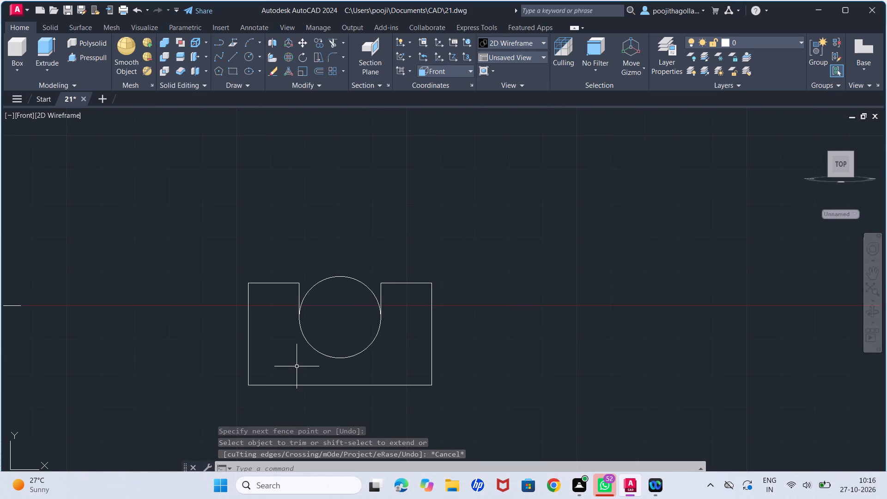
{"action": "type", "text": "tr"}
{"action": "key", "text": "Return"}
{"action": "left_click_drag", "start_coordinate": [329, 252], "coordinate": [322, 322]}
{"action": "left_click_drag", "start_coordinate": [339, 280], "coordinate": [340, 298]}
{"action": "scroll", "coordinate": [346, 271], "scroll_direction": "up", "scroll_amount": 2}
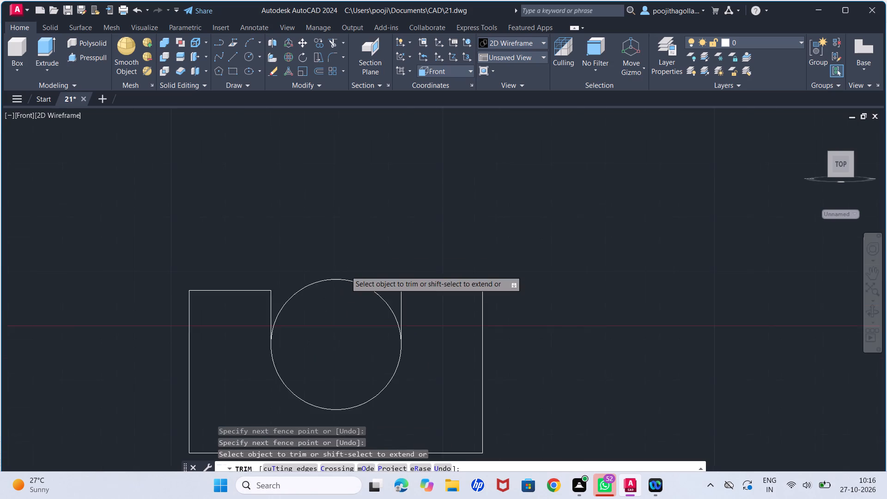
{"action": "left_click_drag", "start_coordinate": [346, 271], "coordinate": [333, 320]}
{"action": "scroll", "coordinate": [329, 310], "scroll_direction": "down", "scroll_amount": 1}
{"action": "key", "text": "Escape"}
{"action": "scroll", "coordinate": [329, 310], "scroll_direction": "down", "scroll_amount": 2}
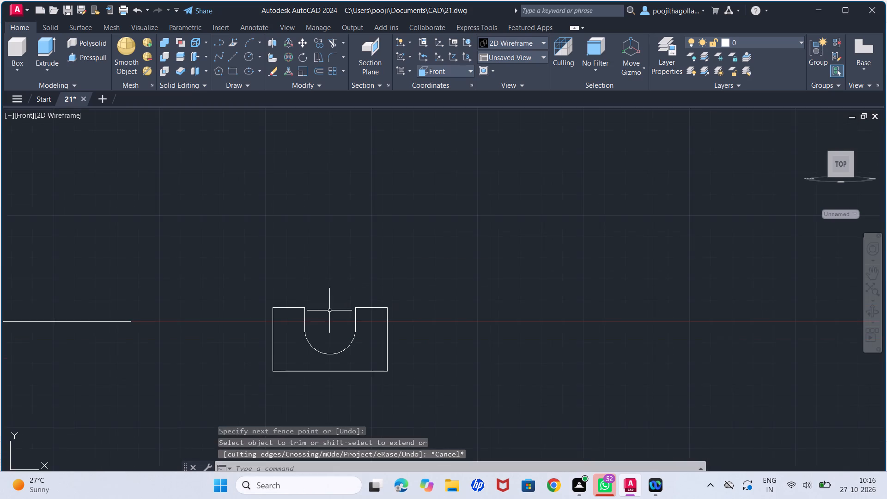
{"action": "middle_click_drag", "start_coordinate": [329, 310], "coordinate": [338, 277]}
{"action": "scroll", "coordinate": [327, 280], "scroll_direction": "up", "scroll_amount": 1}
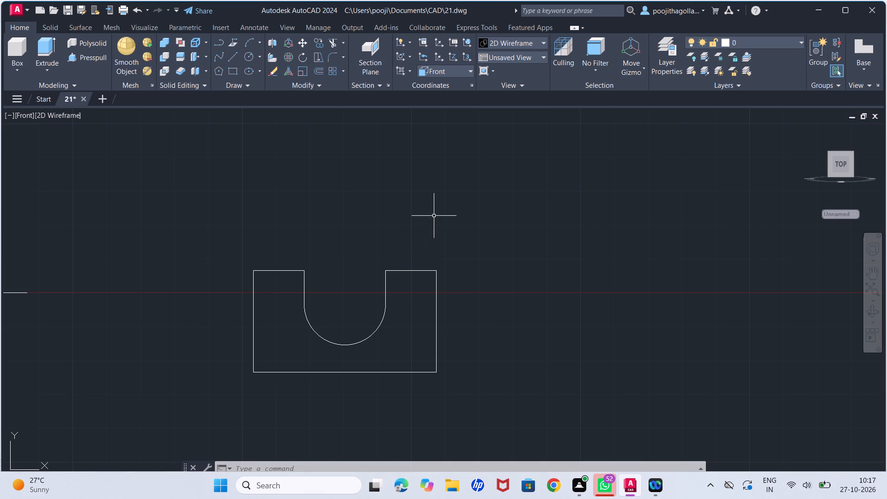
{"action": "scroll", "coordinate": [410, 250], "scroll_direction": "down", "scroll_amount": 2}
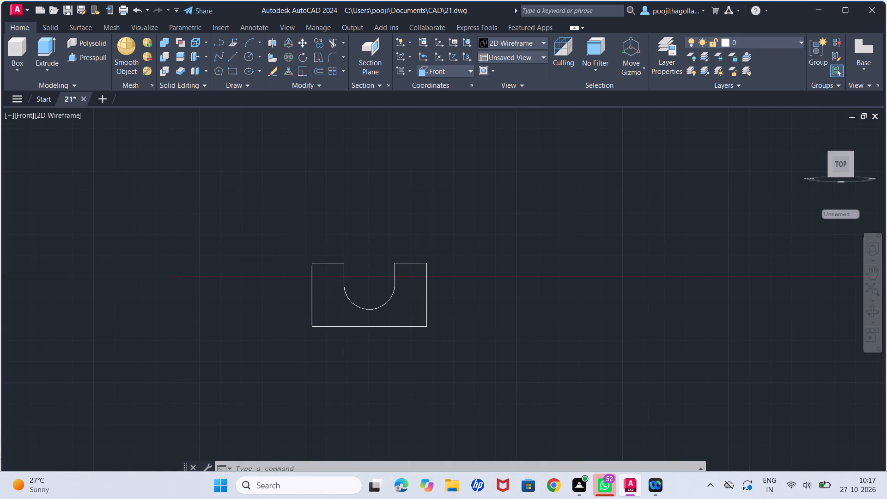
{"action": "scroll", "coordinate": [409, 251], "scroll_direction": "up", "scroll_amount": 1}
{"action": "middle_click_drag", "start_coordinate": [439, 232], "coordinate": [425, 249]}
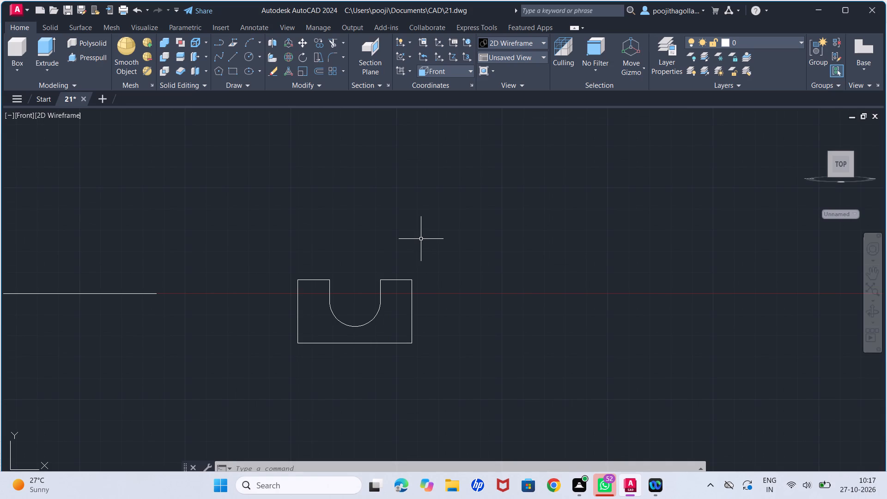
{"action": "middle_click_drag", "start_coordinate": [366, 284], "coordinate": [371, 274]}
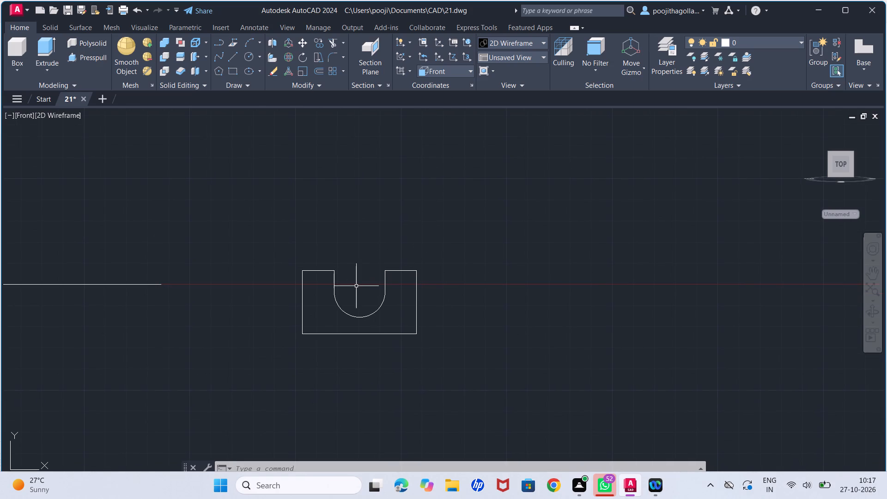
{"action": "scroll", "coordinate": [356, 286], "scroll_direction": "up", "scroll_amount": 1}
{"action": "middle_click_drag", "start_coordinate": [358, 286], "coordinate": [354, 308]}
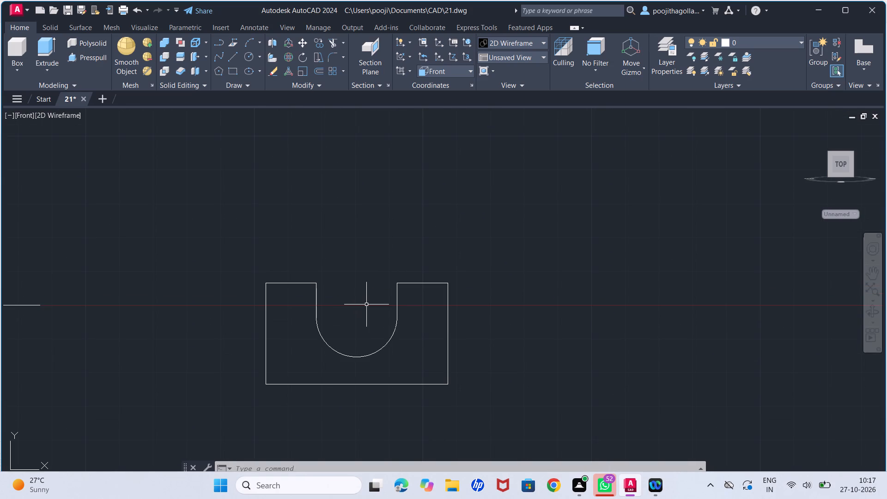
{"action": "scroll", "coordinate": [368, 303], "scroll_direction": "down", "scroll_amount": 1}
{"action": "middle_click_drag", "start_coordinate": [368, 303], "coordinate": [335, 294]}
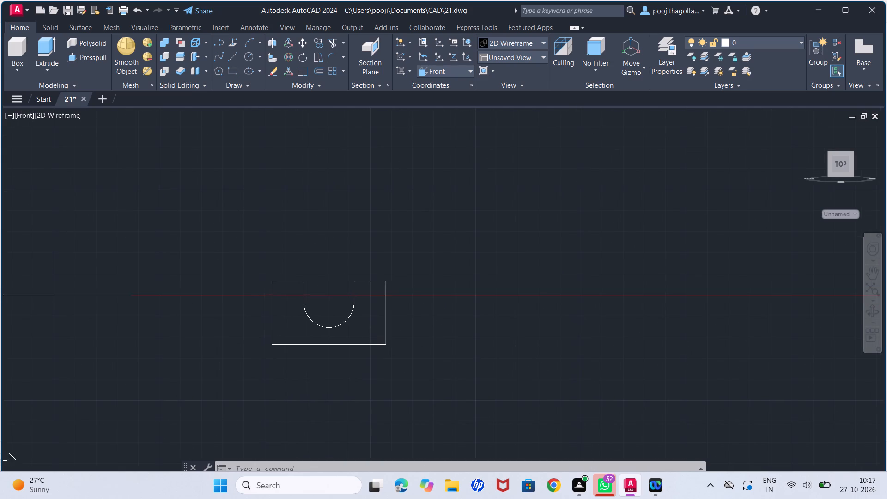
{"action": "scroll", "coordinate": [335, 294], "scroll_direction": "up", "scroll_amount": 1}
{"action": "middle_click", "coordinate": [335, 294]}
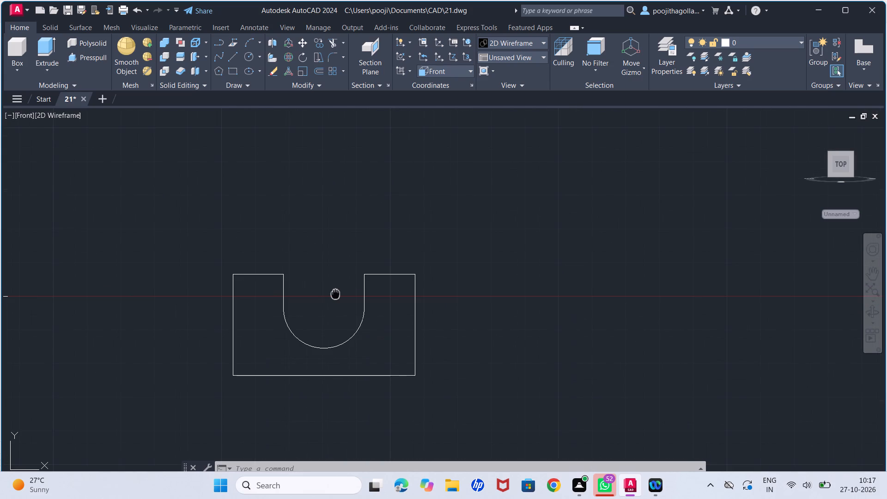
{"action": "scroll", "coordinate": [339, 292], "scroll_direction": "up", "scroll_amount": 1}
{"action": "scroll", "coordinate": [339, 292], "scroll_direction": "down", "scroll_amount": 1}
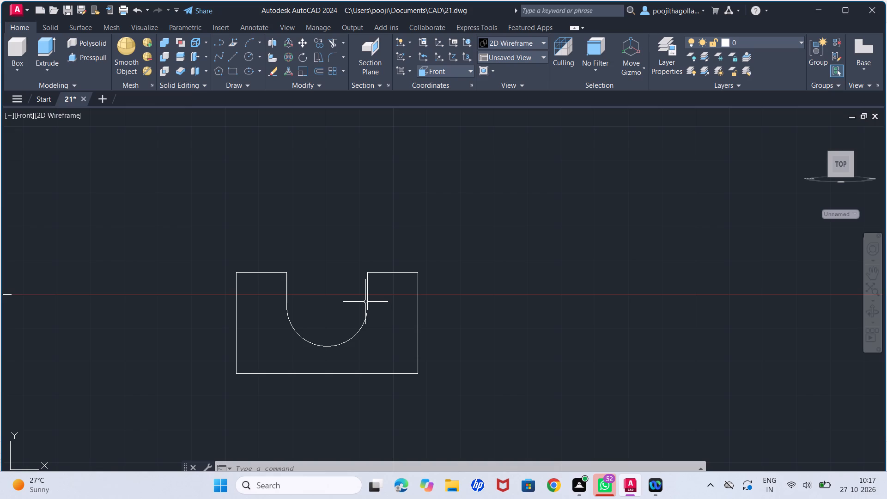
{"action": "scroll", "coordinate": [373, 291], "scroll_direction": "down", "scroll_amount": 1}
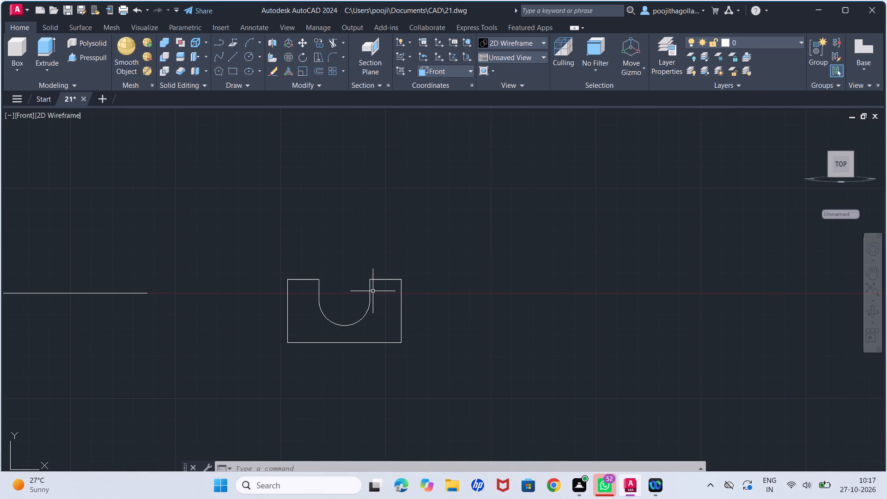
Join all the lines and the arc of the slotted profile into one polyline.
{"action": "left_click_drag", "start_coordinate": [439, 243], "coordinate": [431, 254]}
{"action": "left_click", "coordinate": [252, 375]}
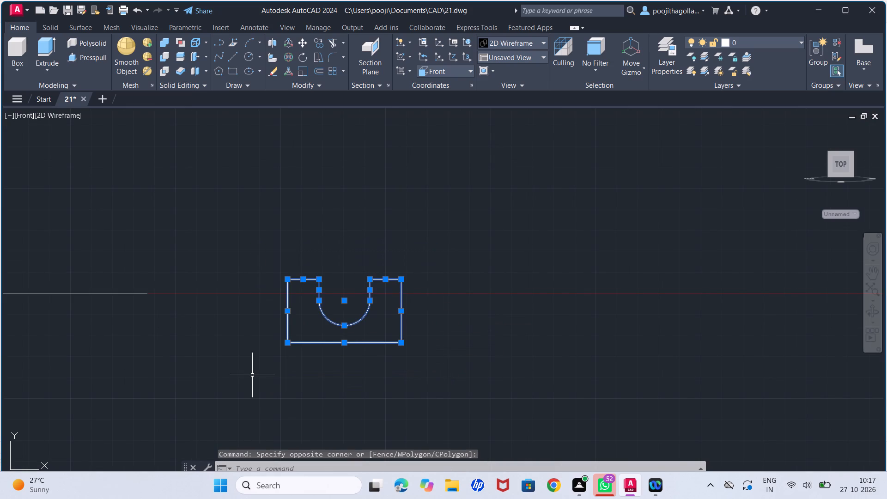
{"action": "key", "text": "j"}
{"action": "key", "text": "Return"}
Move the joined slotted profile freehand along the negative Z direction toward the plate.
{"action": "middle_click_drag", "start_coordinate": [480, 276], "coordinate": [463, 290], "text": "shift"}
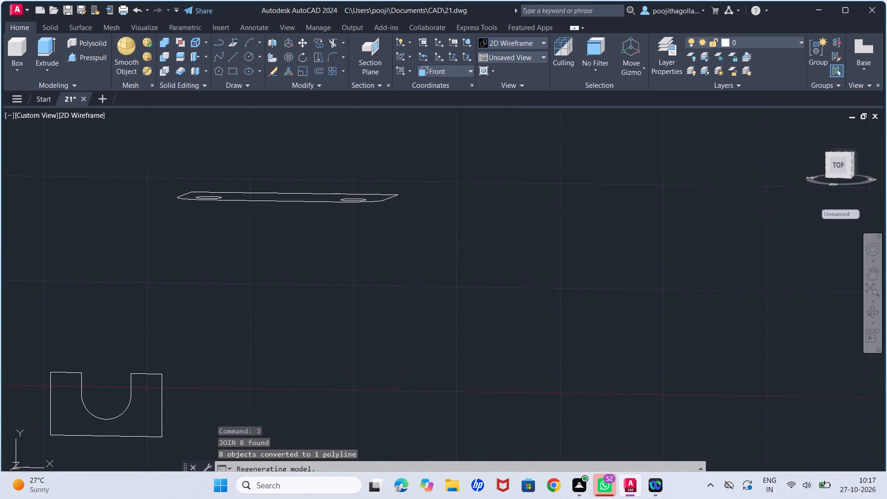
{"action": "scroll", "coordinate": [304, 305], "scroll_direction": "up", "scroll_amount": 1}
{"action": "middle_click_drag", "start_coordinate": [314, 301], "coordinate": [468, 248]}
{"action": "scroll", "coordinate": [432, 272], "scroll_direction": "down", "scroll_amount": 2}
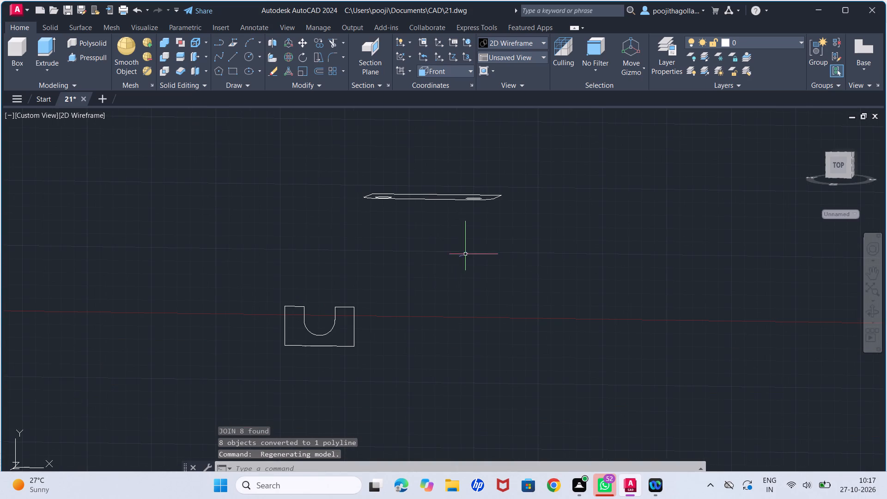
{"action": "middle_click_drag", "start_coordinate": [450, 258], "coordinate": [445, 266], "text": "shift"}
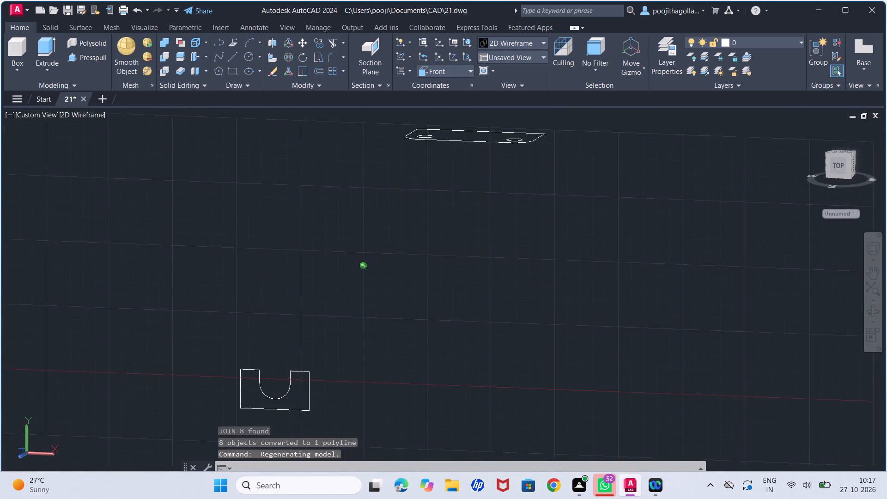
{"action": "middle_click_drag", "start_coordinate": [445, 266], "coordinate": [443, 263], "text": "shift"}
{"action": "left_click_drag", "start_coordinate": [356, 311], "coordinate": [323, 331]}
{"action": "left_click", "coordinate": [227, 401]}
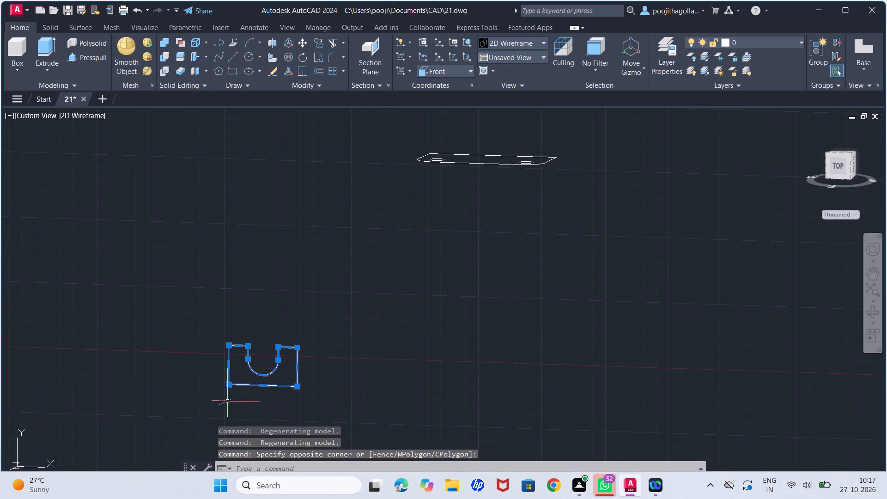
{"action": "key", "text": "m"}
{"action": "key", "text": "Return"}
{"action": "left_click", "coordinate": [251, 367]}
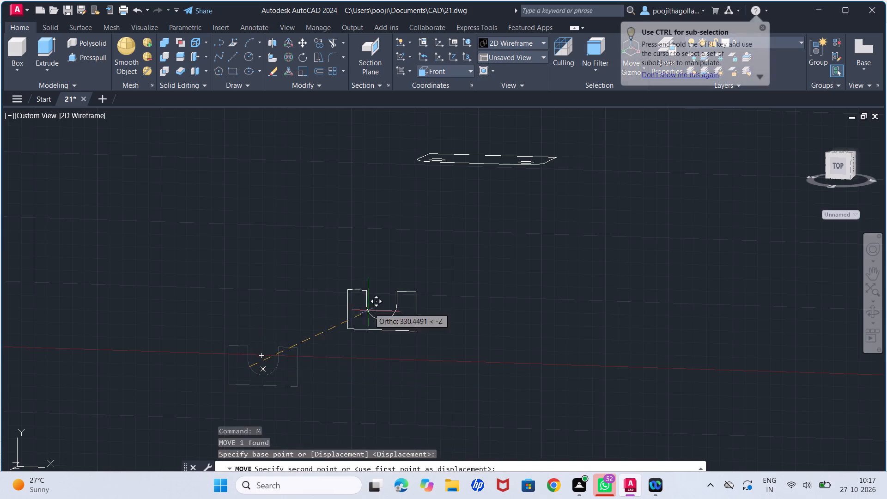
{"action": "left_click", "coordinate": [447, 212]}
Inspect the plate outline and the moved slotted profile from an angled 3D view.
{"action": "scroll", "coordinate": [622, 220], "scroll_direction": "down", "scroll_amount": 1}
{"action": "middle_click_drag", "start_coordinate": [620, 218], "coordinate": [528, 297]}
{"action": "middle_click_drag", "start_coordinate": [524, 295], "coordinate": [493, 310], "text": "shift"}
{"action": "scroll", "coordinate": [524, 295], "scroll_direction": "down", "scroll_amount": 1, "text": "shift"}
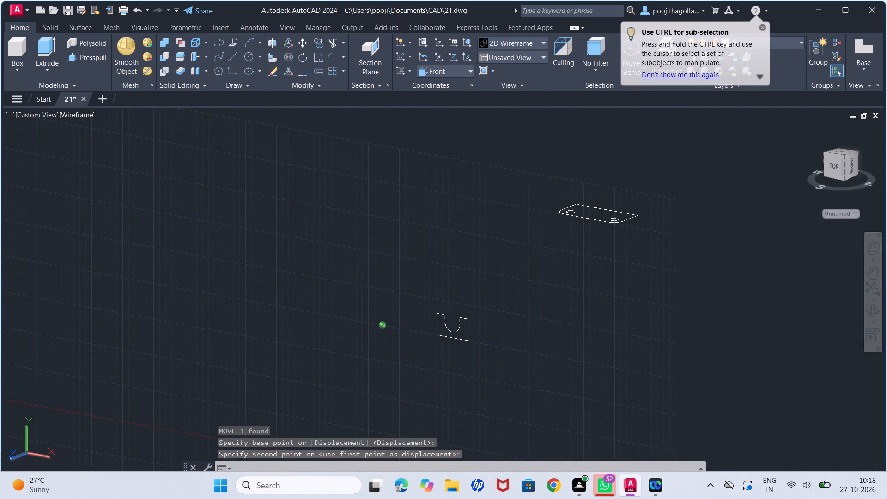
{"action": "middle_click_drag", "start_coordinate": [493, 310], "coordinate": [492, 310], "text": "shift"}
{"action": "scroll", "coordinate": [578, 256], "scroll_direction": "up", "scroll_amount": 2}
{"action": "middle_click_drag", "start_coordinate": [653, 240], "coordinate": [486, 319]}
{"action": "middle_click_drag", "start_coordinate": [493, 263], "coordinate": [493, 263]}
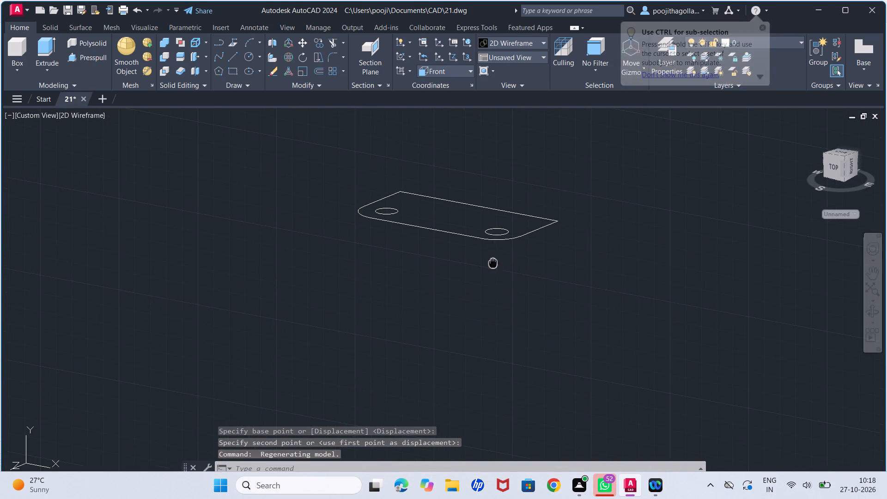
{"action": "middle_click_drag", "start_coordinate": [493, 263], "coordinate": [465, 337]}
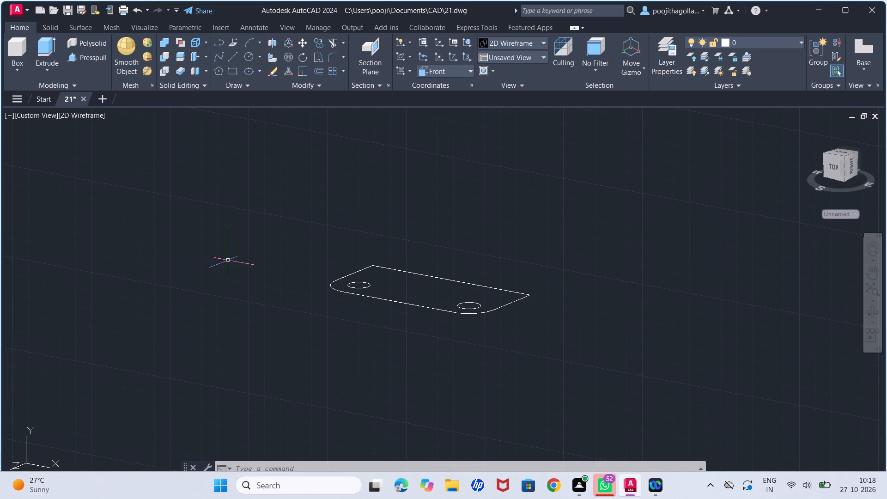
{"action": "scroll", "coordinate": [233, 267], "scroll_direction": "down", "scroll_amount": 1}
{"action": "middle_click_drag", "start_coordinate": [273, 285], "coordinate": [248, 258]}
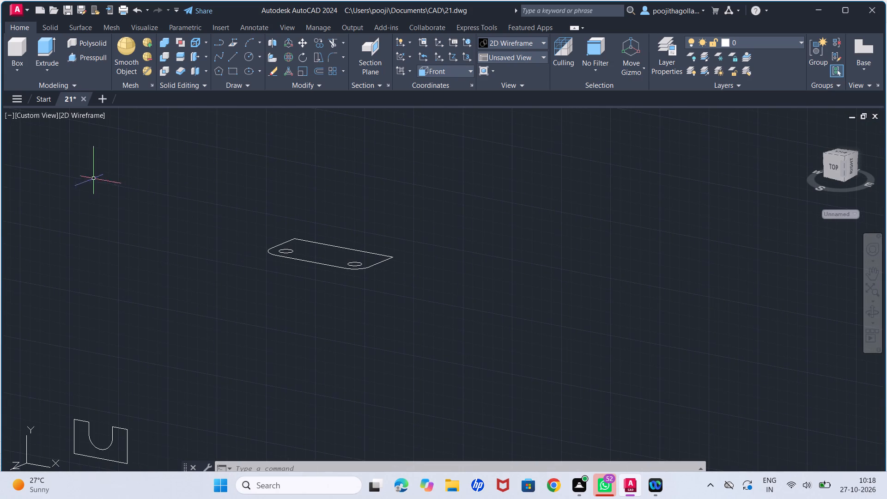
In the Right view, draw a 45-unit vertical line upward, to the left of the plate's edge-on outline.
{"action": "left_click", "coordinate": [30, 110]}
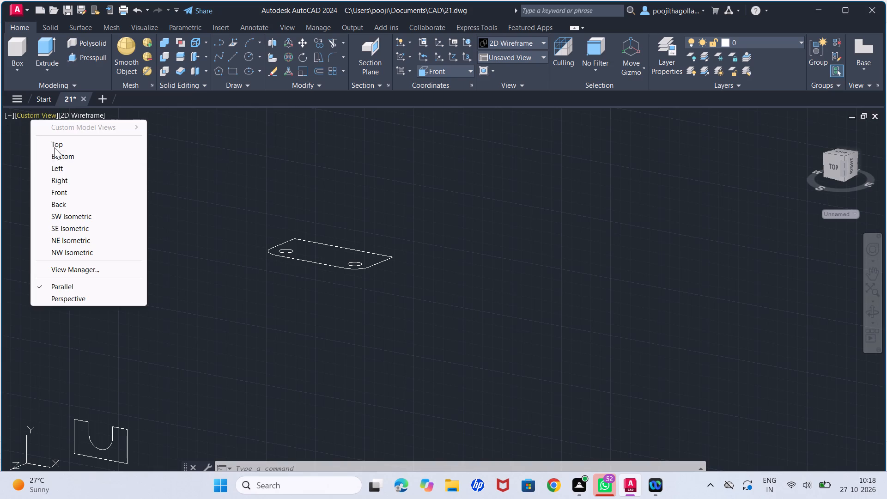
{"action": "left_click", "coordinate": [73, 183]}
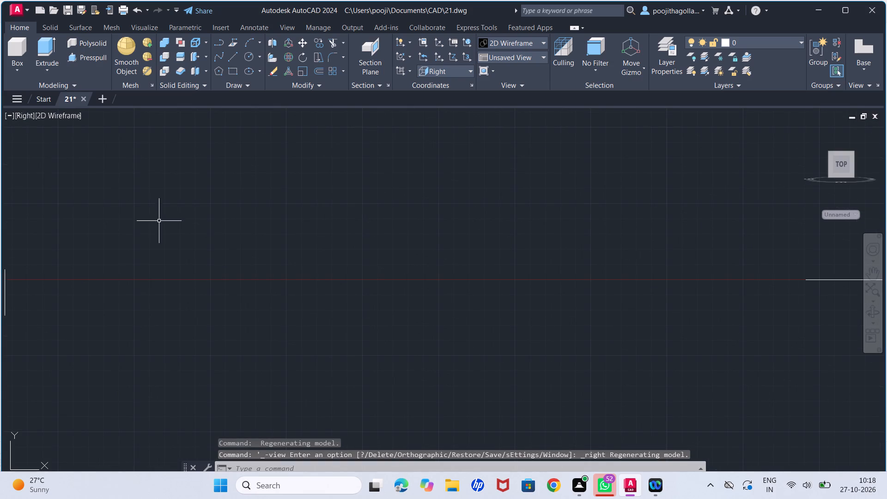
{"action": "middle_click_drag", "start_coordinate": [507, 274], "coordinate": [397, 282]}
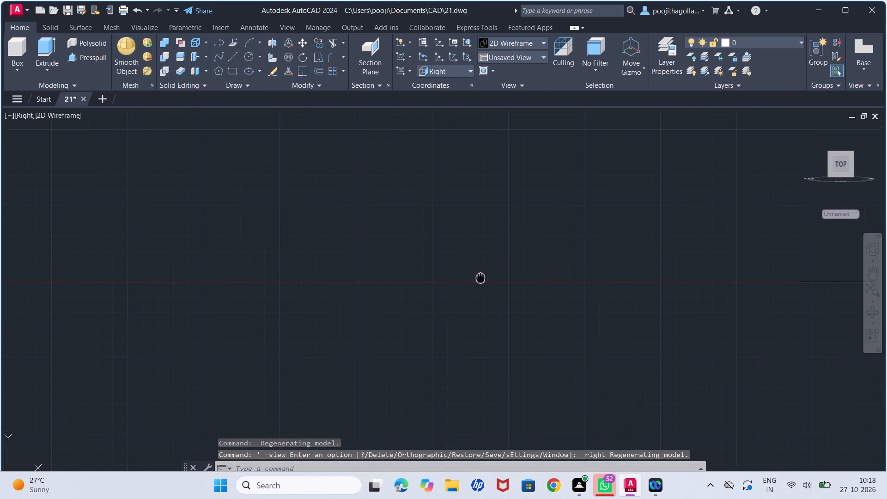
{"action": "middle_click_drag", "start_coordinate": [397, 282], "coordinate": [238, 280]}
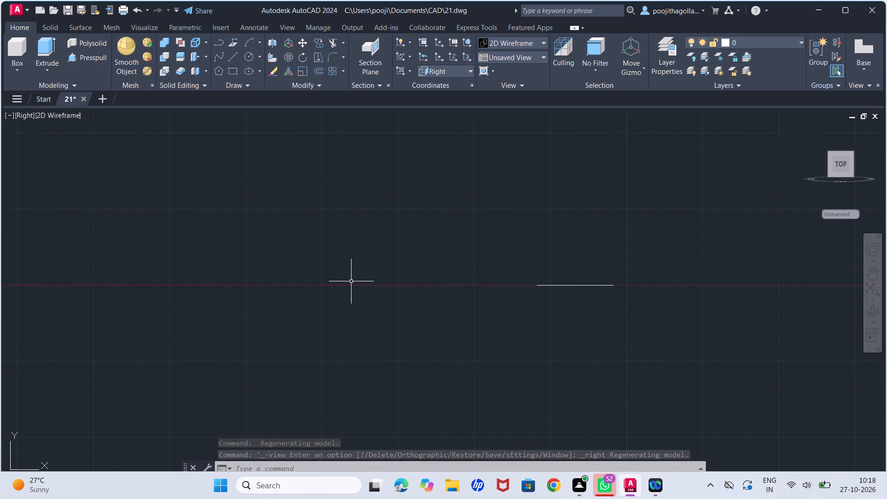
{"action": "key", "text": "l"}
{"action": "key", "text": "Return"}
{"action": "left_click", "coordinate": [363, 340]}
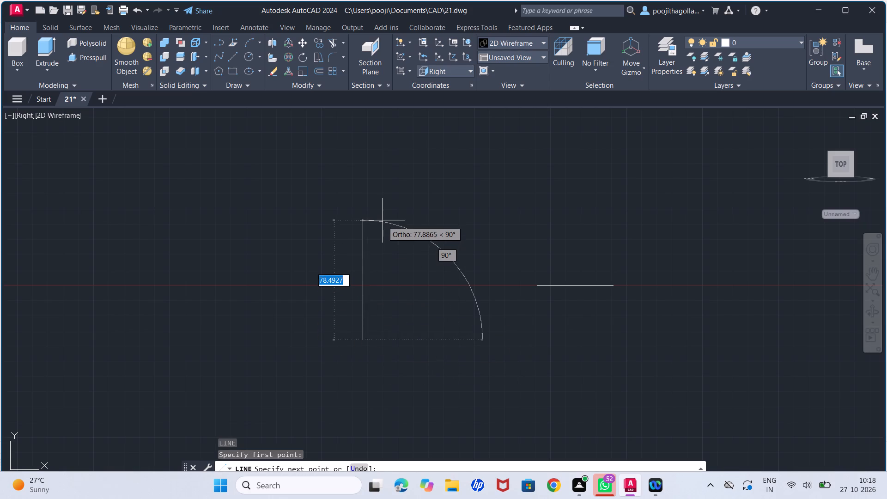
{"action": "type", "text": "45"}
{"action": "key", "text": "Return"}
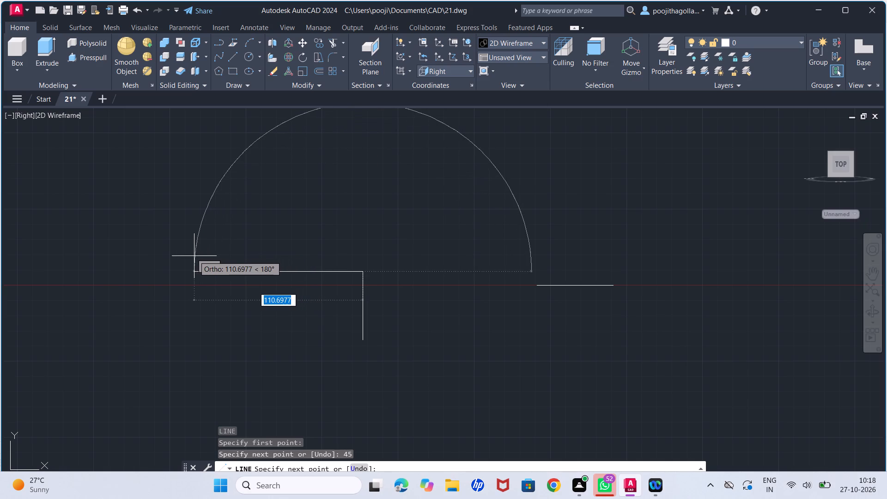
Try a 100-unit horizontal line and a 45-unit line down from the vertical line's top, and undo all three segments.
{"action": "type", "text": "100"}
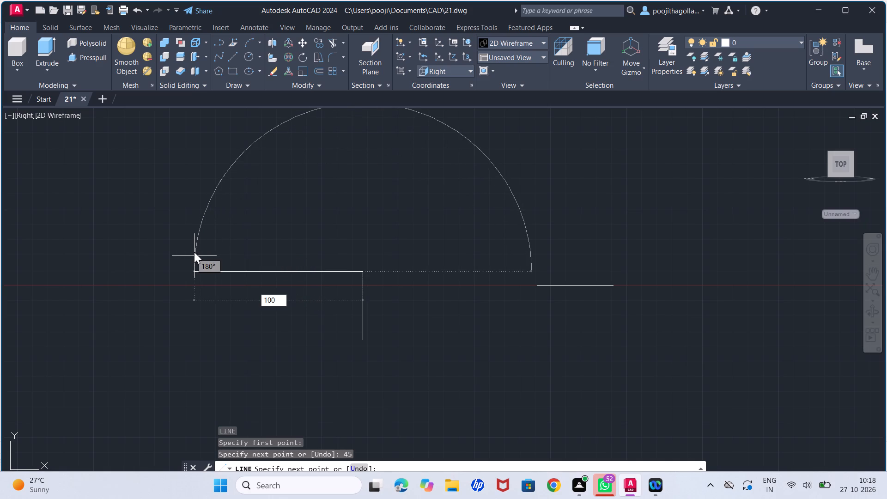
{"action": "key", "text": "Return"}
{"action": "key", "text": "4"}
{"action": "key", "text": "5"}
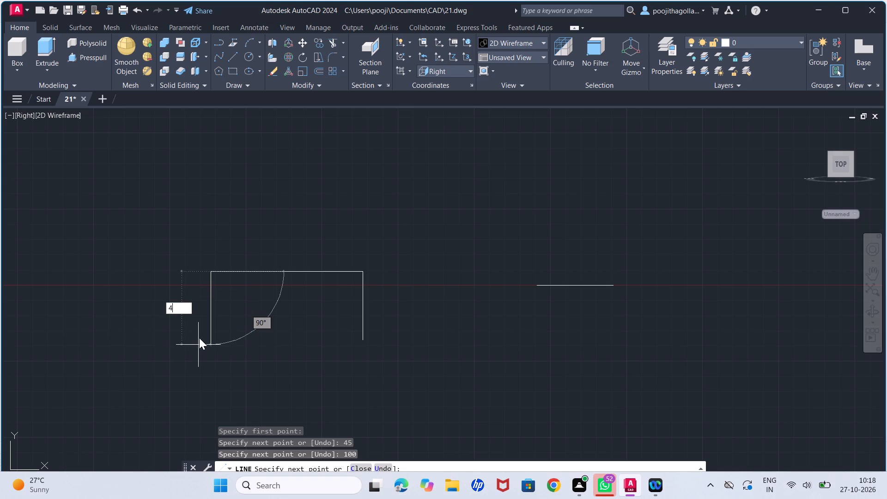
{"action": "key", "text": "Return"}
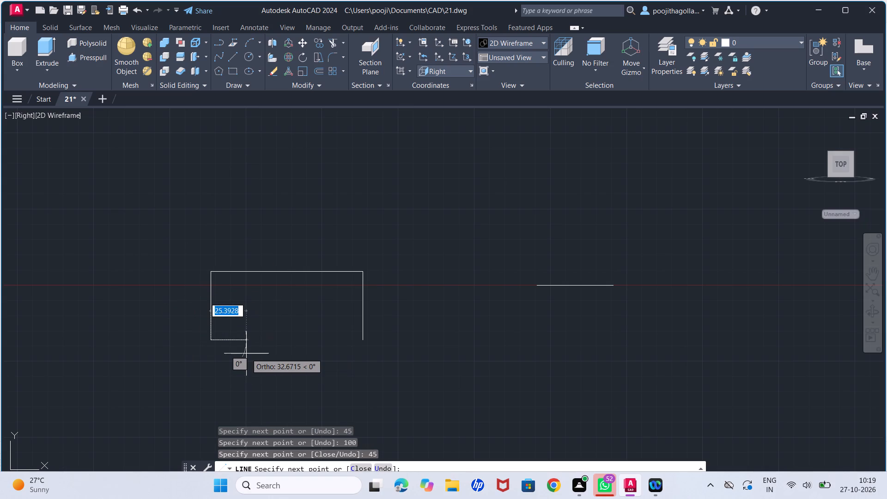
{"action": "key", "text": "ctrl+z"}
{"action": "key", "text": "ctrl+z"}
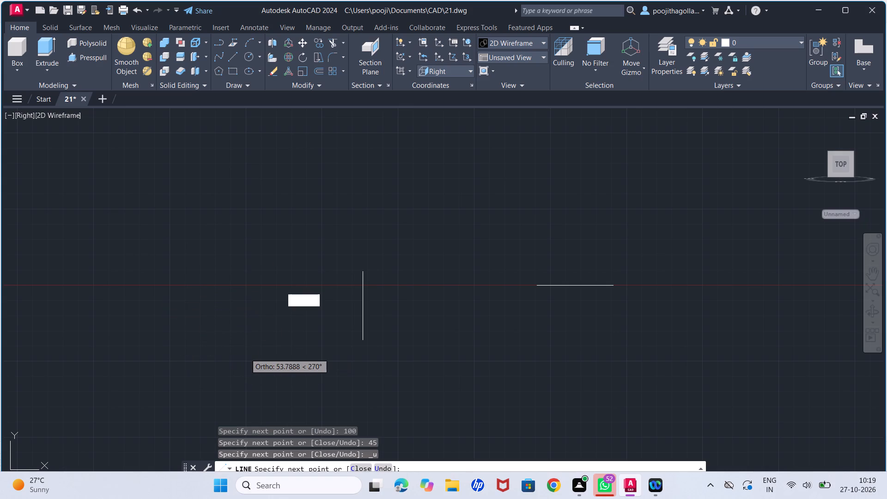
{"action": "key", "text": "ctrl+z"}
From the same start point, draw a closed rectangle 100 units wide and 50 units high with lines.
{"action": "key", "text": "2"}
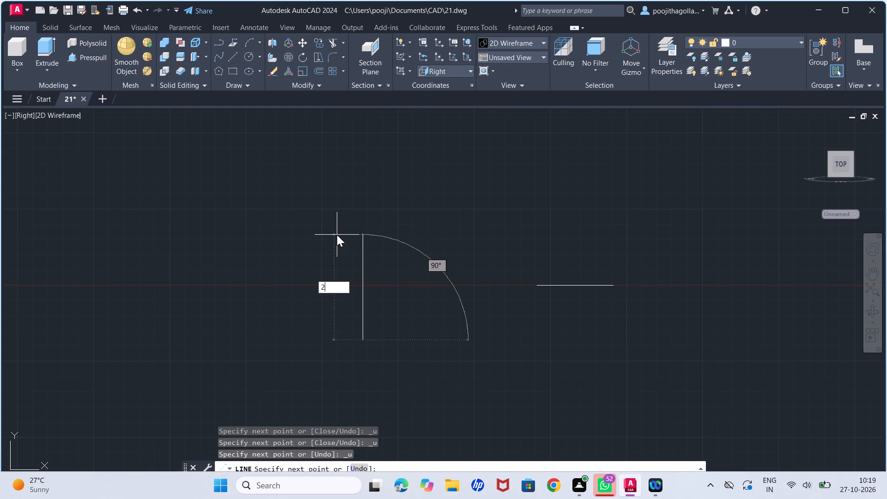
{"action": "key", "text": "BackSpace"}
{"action": "type", "text": "50"}
{"action": "key", "text": "Return"}
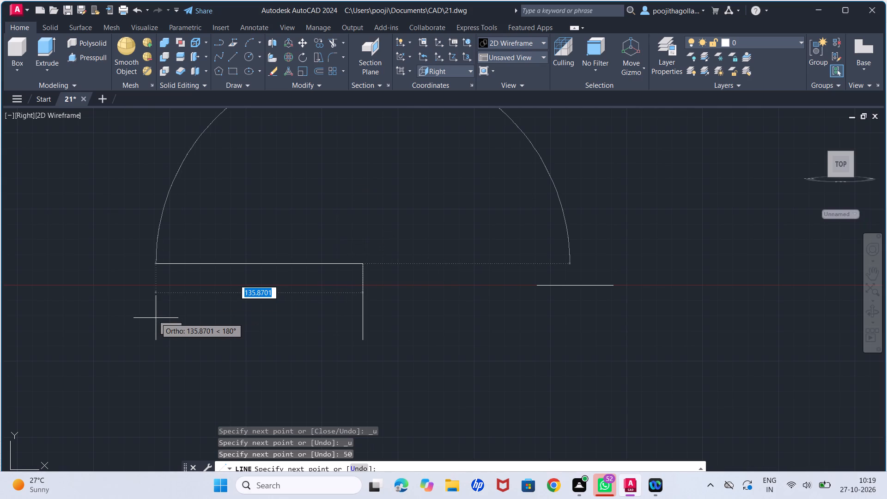
{"action": "type", "text": "100"}
{"action": "key", "text": "Return"}
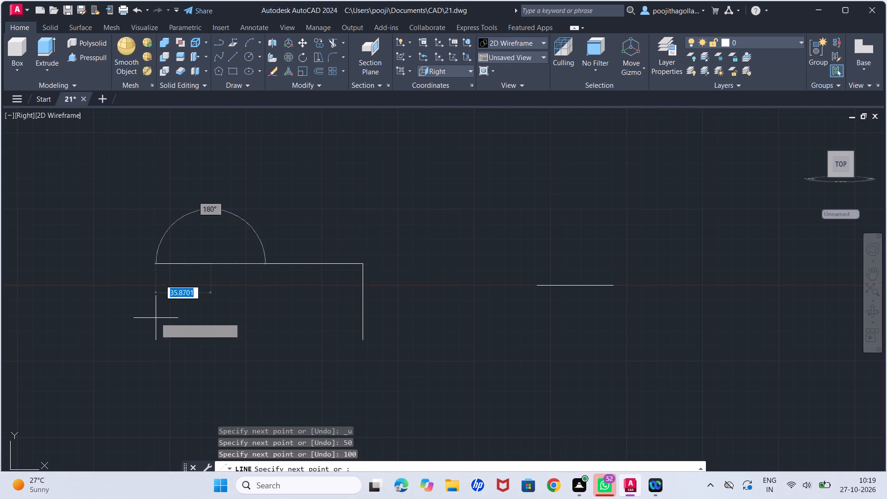
{"action": "type", "text": "50"}
{"action": "key", "text": "Return"}
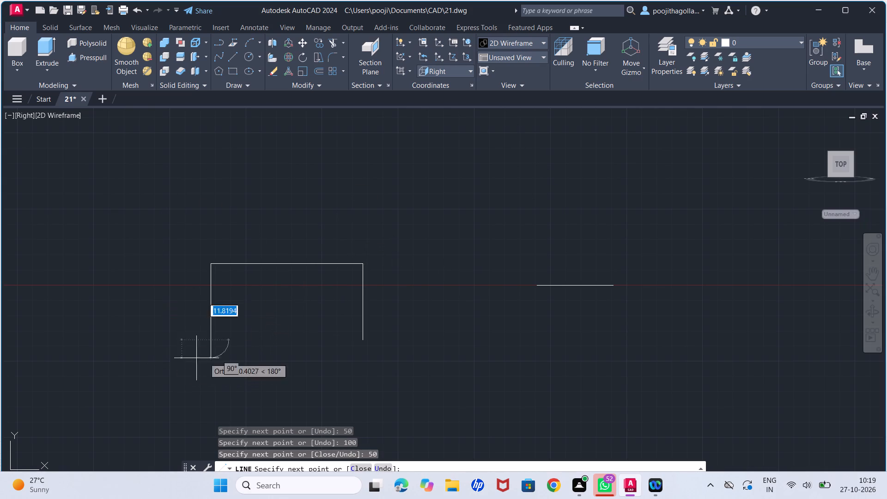
{"action": "type", "text": "100"}
{"action": "key", "text": "Return"}
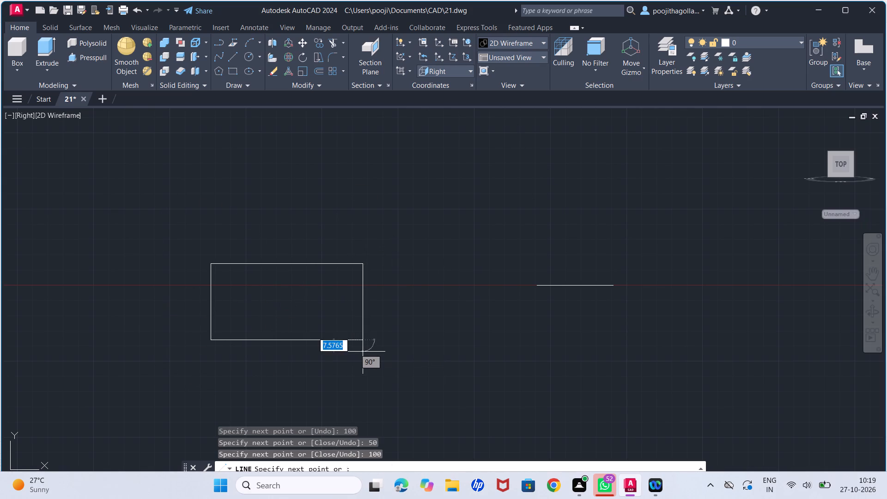
{"action": "key", "text": "Escape"}
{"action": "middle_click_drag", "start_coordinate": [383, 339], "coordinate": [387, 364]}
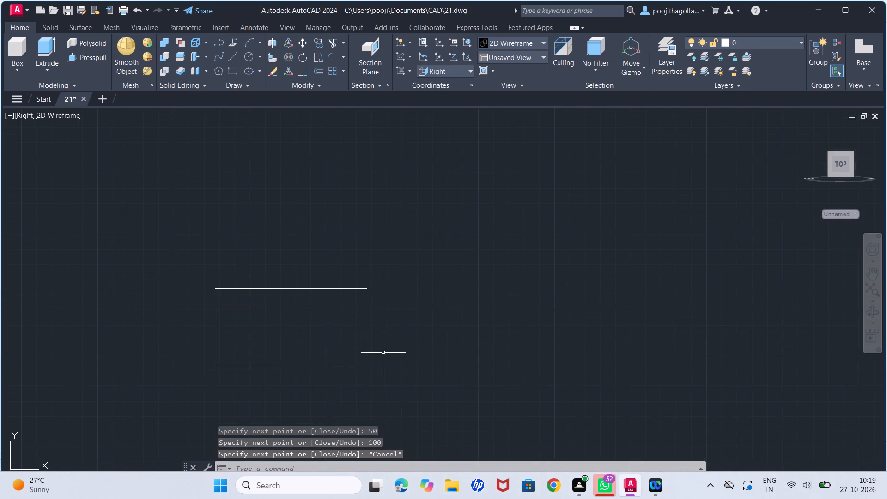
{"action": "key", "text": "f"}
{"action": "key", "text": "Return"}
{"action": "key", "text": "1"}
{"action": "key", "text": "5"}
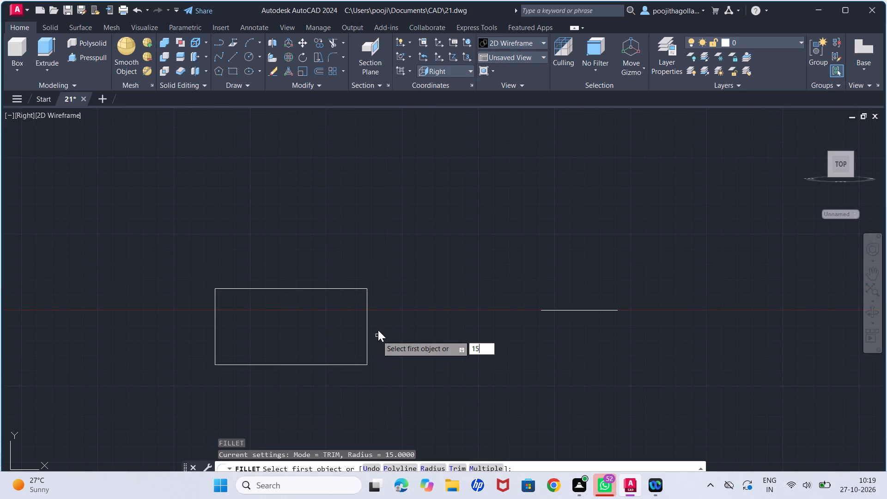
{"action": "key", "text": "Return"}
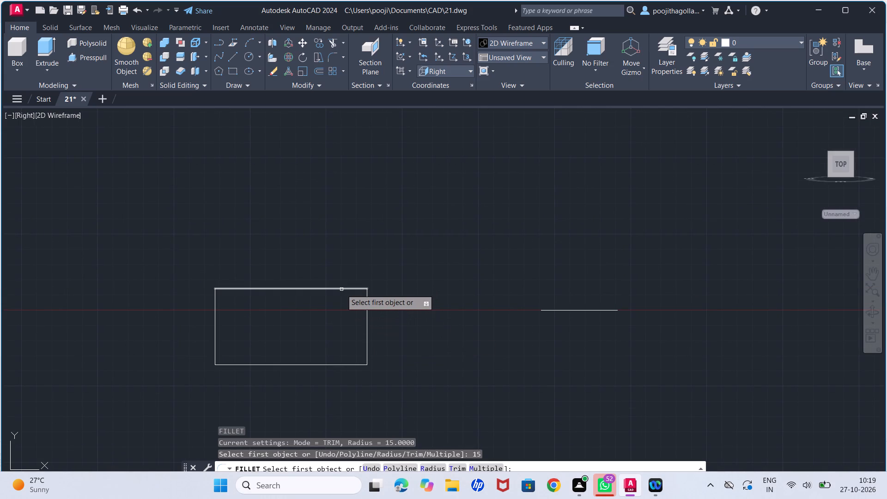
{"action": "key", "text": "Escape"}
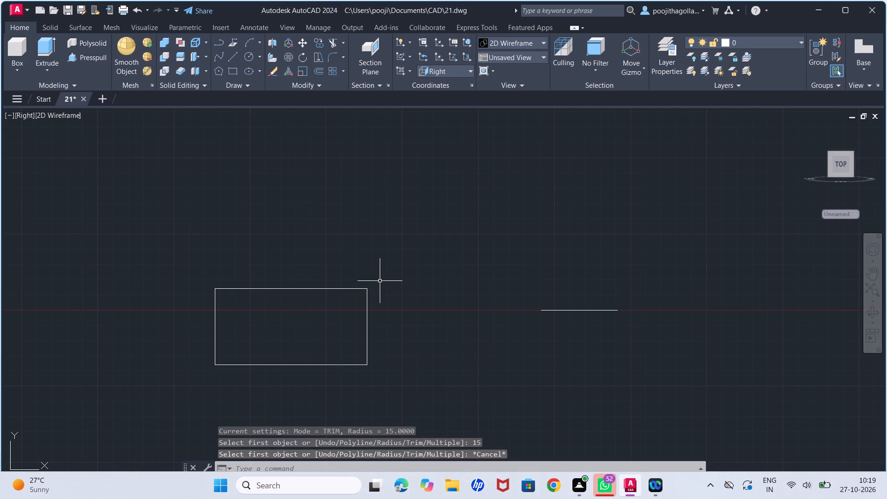
Fillet the two upper corners of the 100 by 50 rectangle with a radius of 15.
{"action": "key", "text": "f"}
{"action": "key", "text": "Return"}
{"action": "key", "text": "r"}
{"action": "key", "text": "Return"}
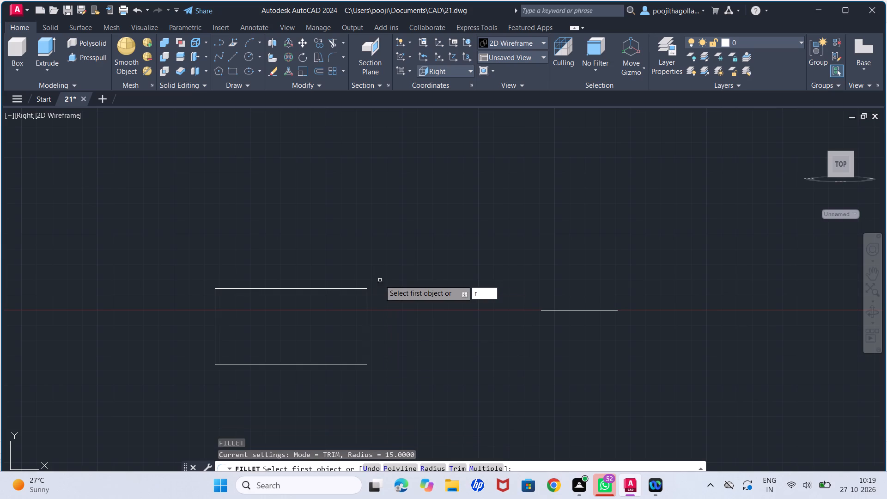
{"action": "type", "text": "15"}
{"action": "key", "text": "Return"}
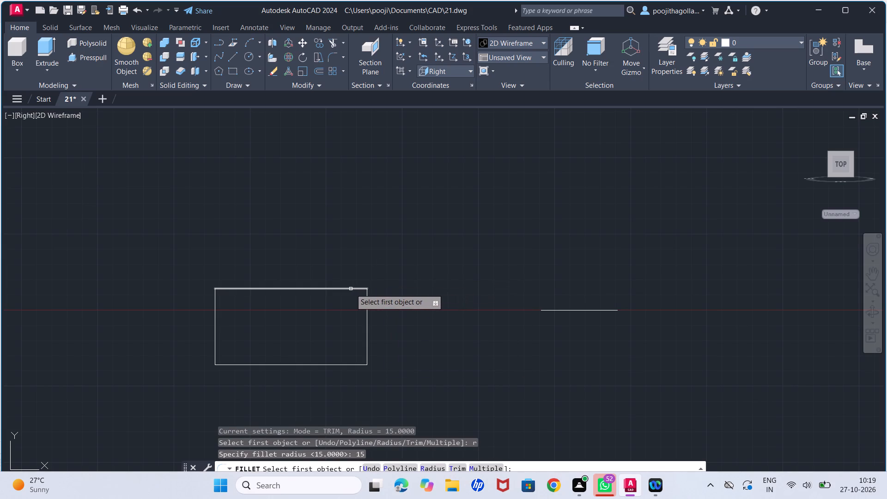
{"action": "left_click", "coordinate": [351, 289]}
{"action": "left_click", "coordinate": [365, 307]}
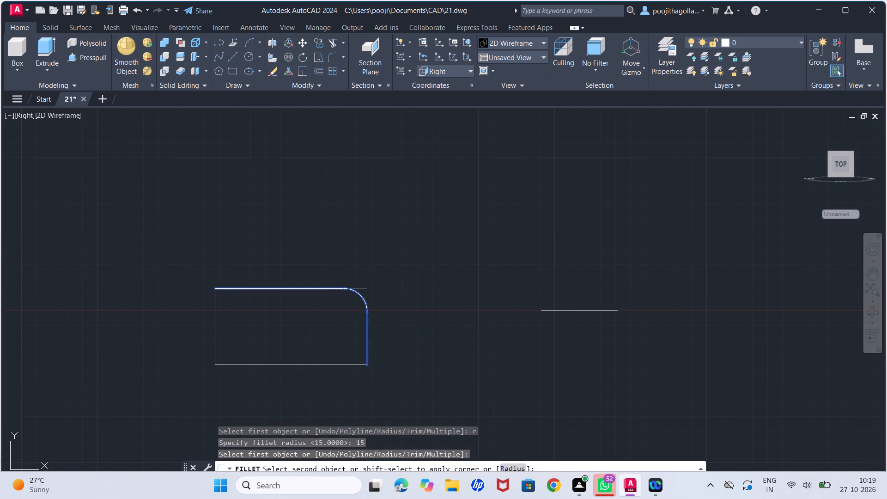
{"action": "key", "text": "space"}
{"action": "left_click", "coordinate": [229, 289]}
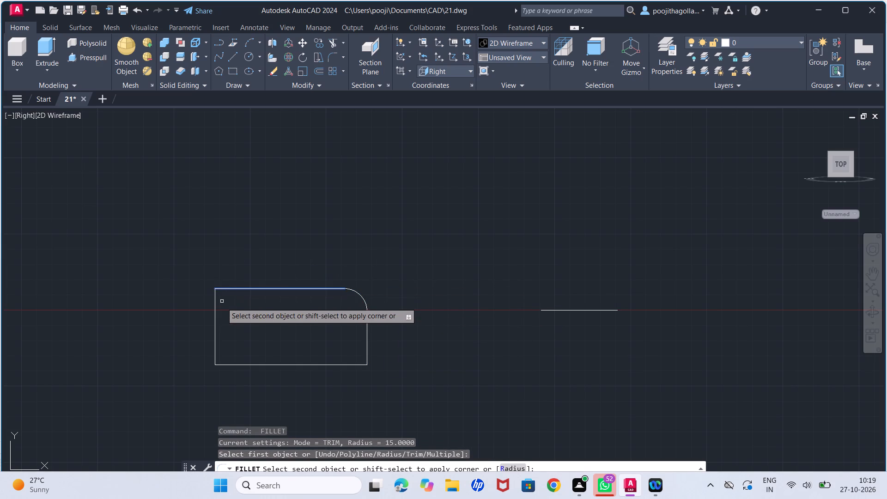
{"action": "left_click", "coordinate": [216, 314]}
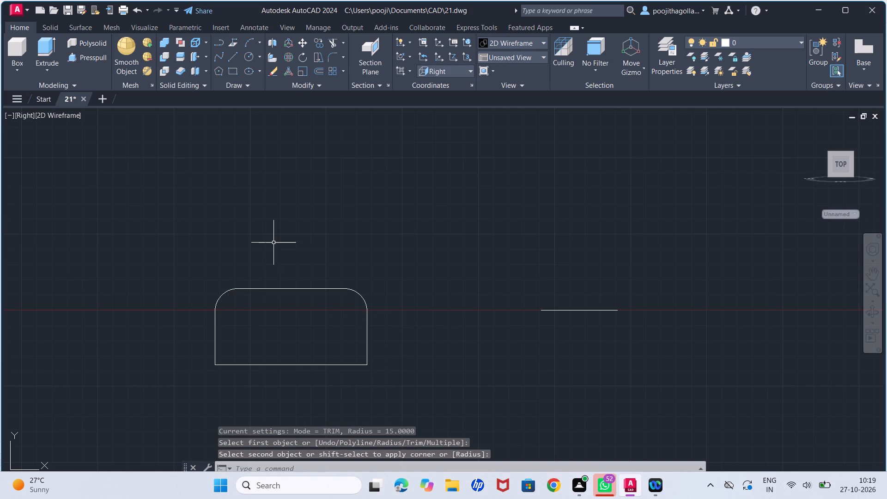
{"action": "key", "text": "Escape"}
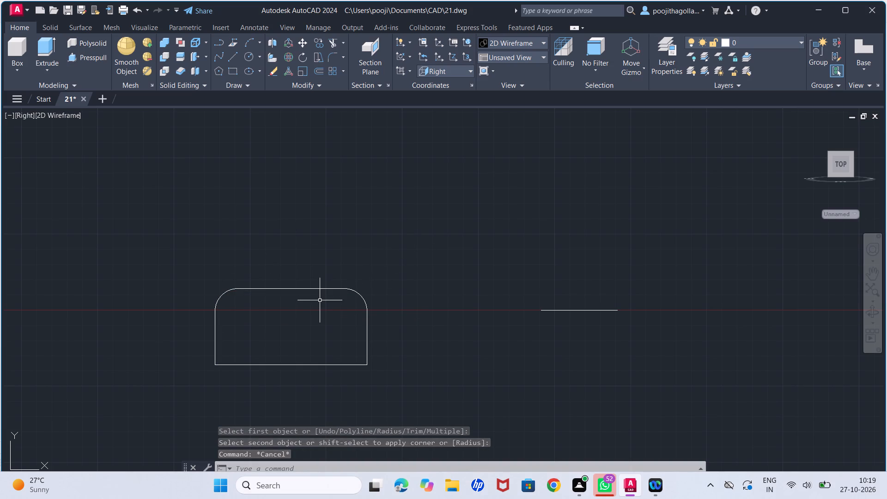
Join all the lines and arcs of the filleted rectangle into one polyline.
{"action": "left_click_drag", "start_coordinate": [386, 242], "coordinate": [386, 246]}
{"action": "left_click", "coordinate": [174, 404]}
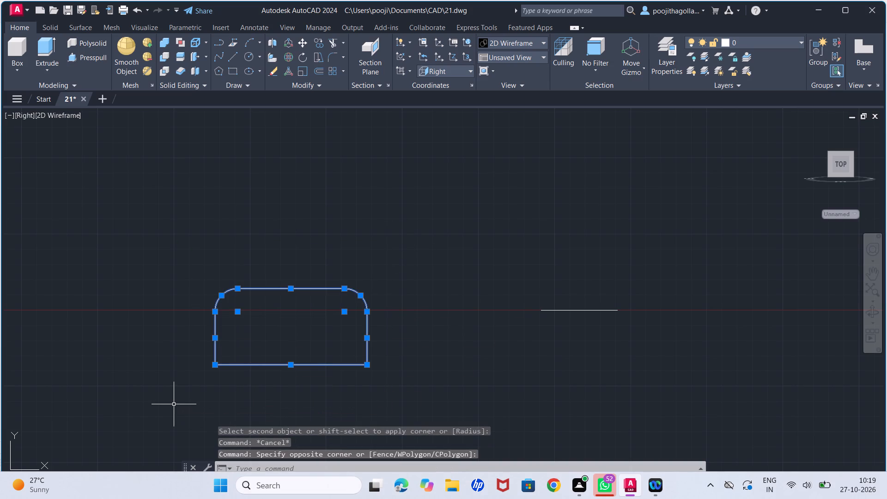
{"action": "key", "text": "j"}
{"action": "key", "text": "Return"}
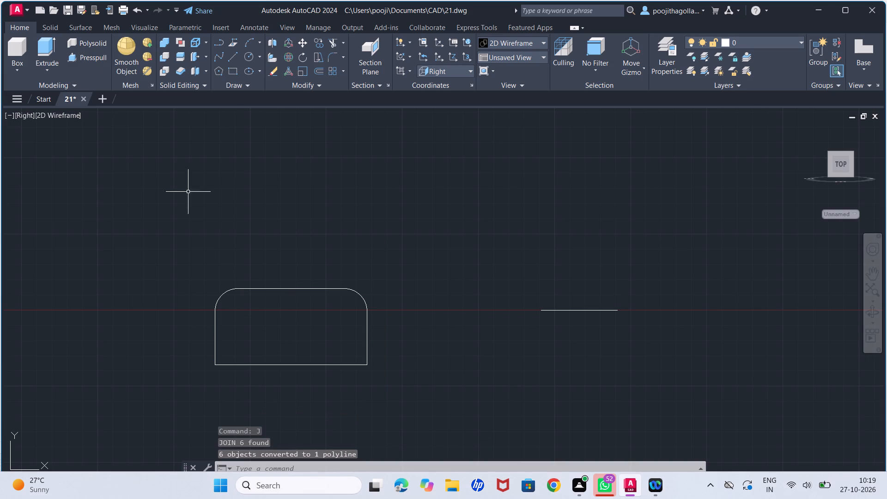
Presspull the rounded right-view profile to a thickness of 15 units.
{"action": "middle_click_drag", "start_coordinate": [261, 200], "coordinate": [257, 201], "text": "shift"}
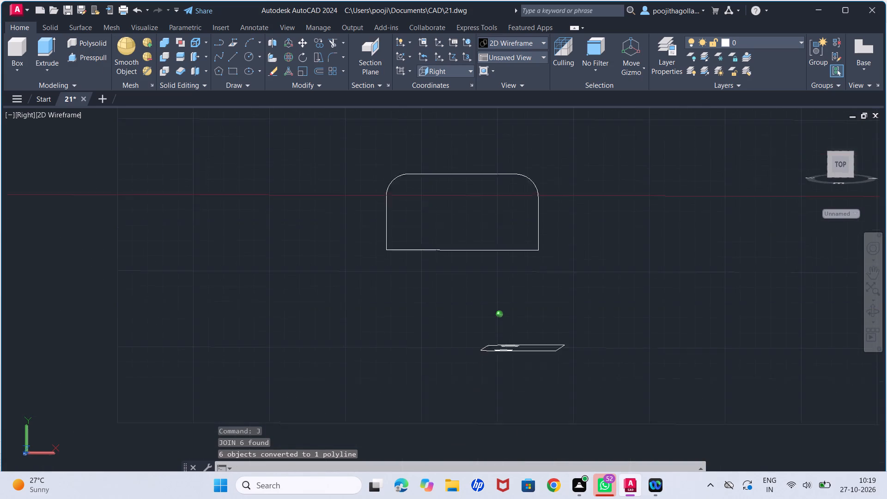
{"action": "middle_click_drag", "start_coordinate": [257, 201], "coordinate": [246, 200], "text": "shift"}
{"action": "middle_click_drag", "start_coordinate": [654, 273], "coordinate": [547, 255]}
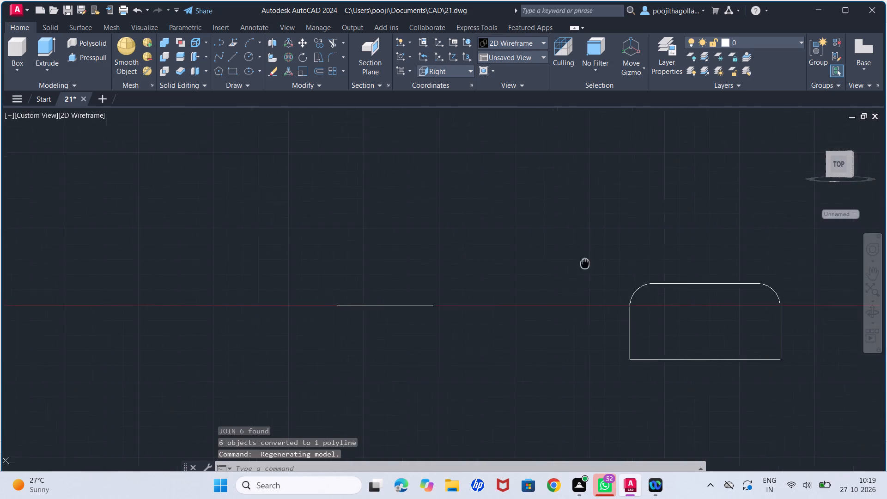
{"action": "middle_click_drag", "start_coordinate": [547, 255], "coordinate": [469, 210]}
{"action": "middle_click_drag", "start_coordinate": [498, 231], "coordinate": [472, 241], "text": "shift"}
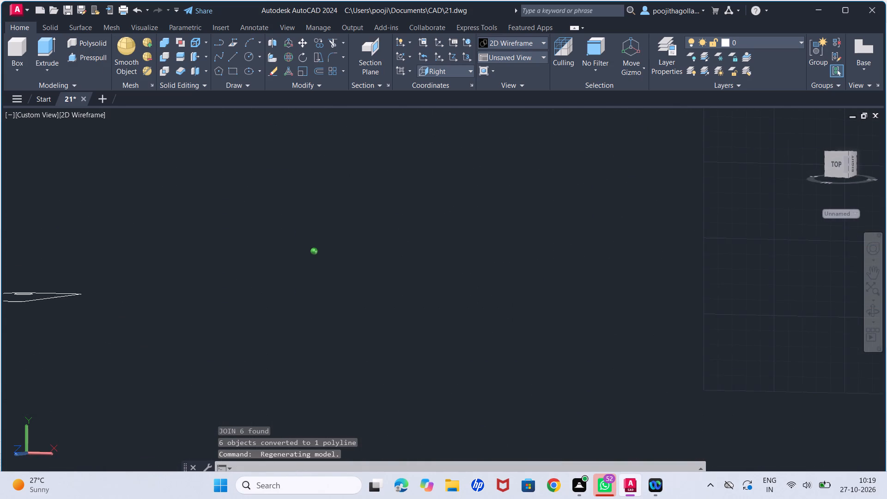
{"action": "middle_click_drag", "start_coordinate": [472, 241], "coordinate": [495, 251], "text": "shift"}
{"action": "scroll", "coordinate": [495, 251], "scroll_direction": "down", "scroll_amount": 2}
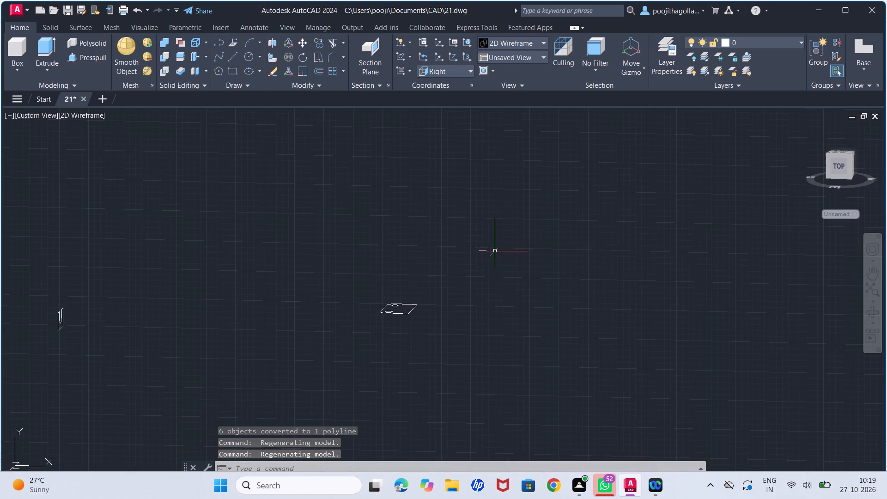
{"action": "scroll", "coordinate": [570, 251], "scroll_direction": "down", "scroll_amount": 1}
{"action": "middle_click_drag", "start_coordinate": [542, 218], "coordinate": [487, 251]}
{"action": "scroll", "coordinate": [465, 265], "scroll_direction": "up", "scroll_amount": 1}
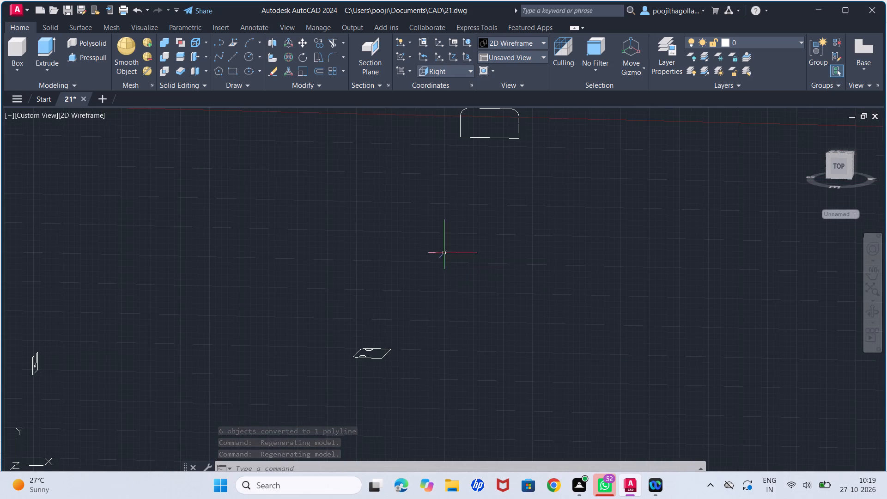
{"action": "middle_click_drag", "start_coordinate": [487, 225], "coordinate": [468, 248]}
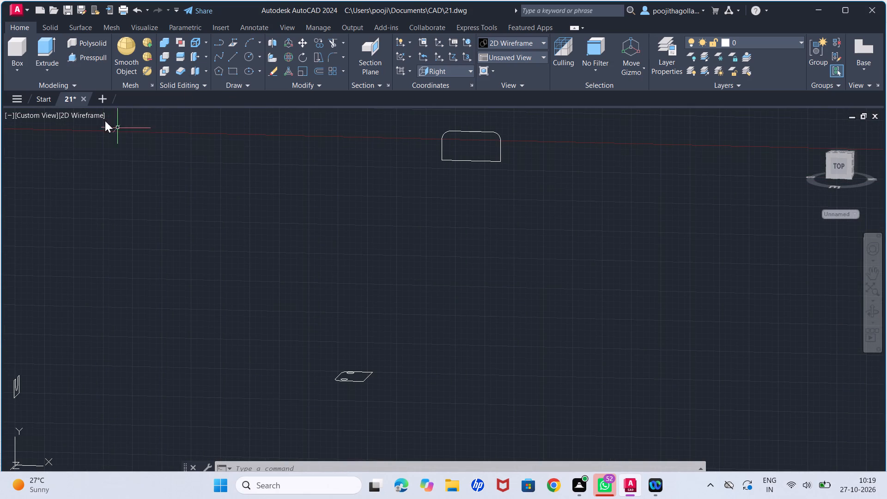
{"action": "left_click", "coordinate": [89, 58]}
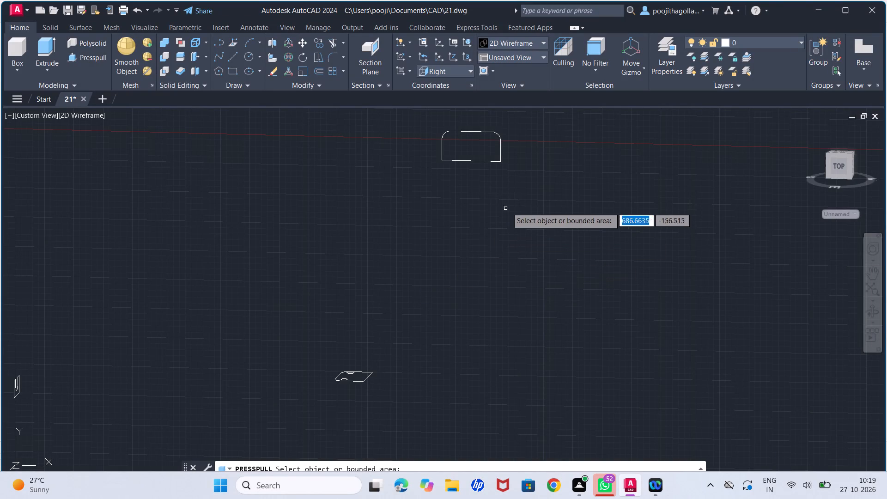
{"action": "scroll", "coordinate": [488, 158], "scroll_direction": "up", "scroll_amount": 1}
{"action": "left_click", "coordinate": [494, 149]}
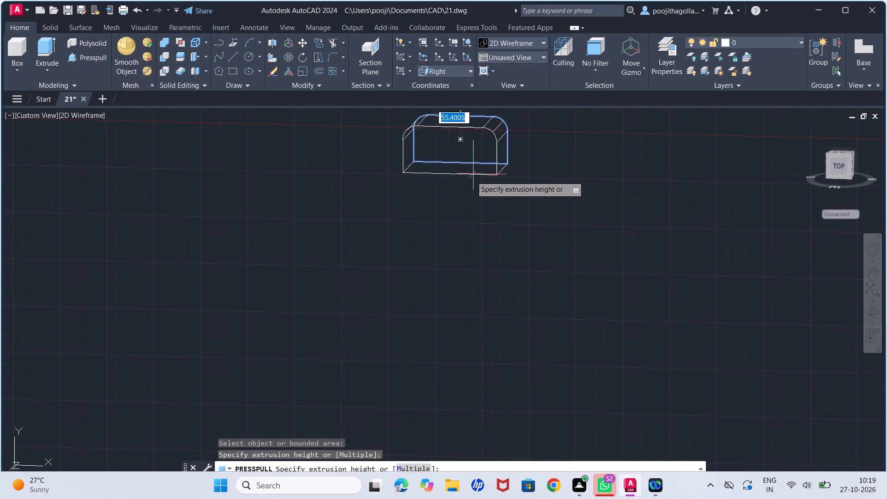
{"action": "type", "text": "15"}
{"action": "key", "text": "Return"}
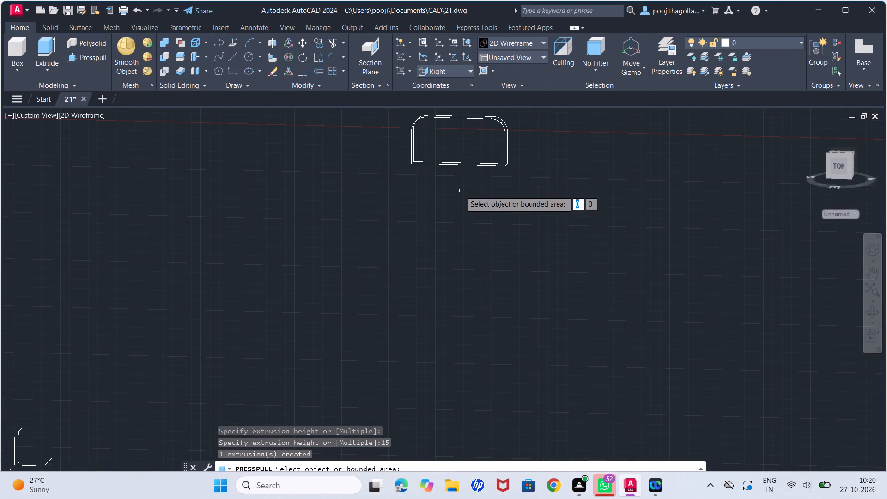
{"action": "key", "text": "Escape"}
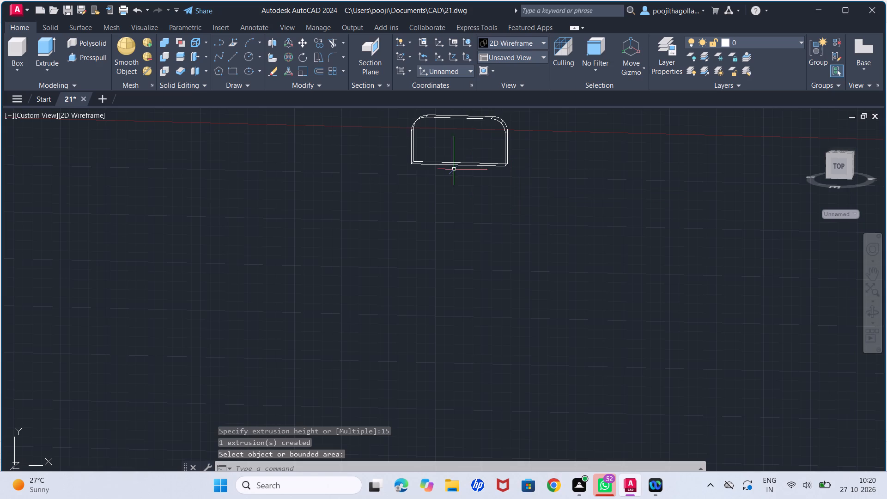
Change the visual style to Shades of Gray and view the extruded plate from an angle.
{"action": "left_click", "coordinate": [97, 119]}
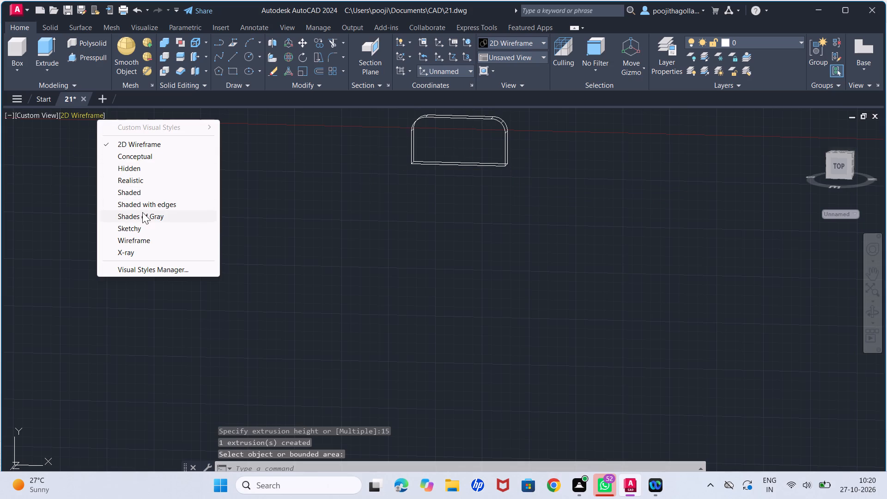
{"action": "left_click", "coordinate": [146, 220]}
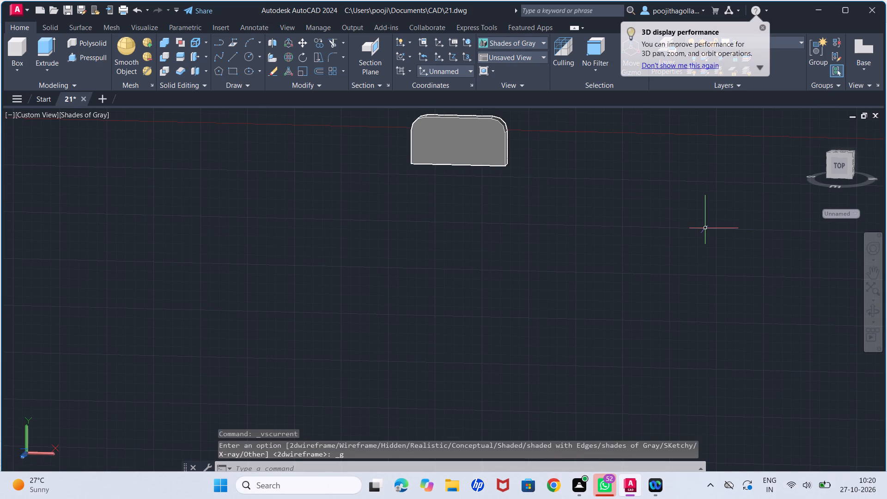
{"action": "middle_click_drag", "start_coordinate": [698, 233], "coordinate": [610, 257], "text": "shift"}
{"action": "scroll", "coordinate": [431, 281], "scroll_direction": "down", "scroll_amount": 2}
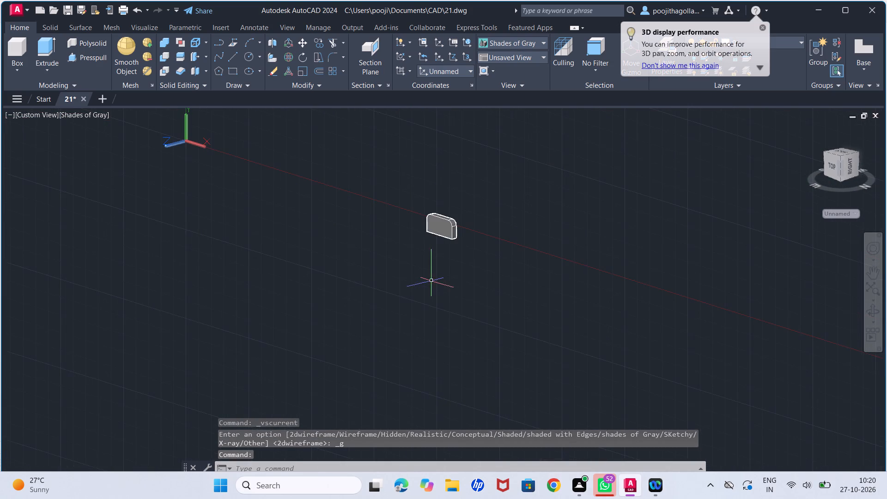
{"action": "scroll", "coordinate": [408, 301], "scroll_direction": "down", "scroll_amount": 2}
{"action": "scroll", "coordinate": [405, 301], "scroll_direction": "up", "scroll_amount": 1}
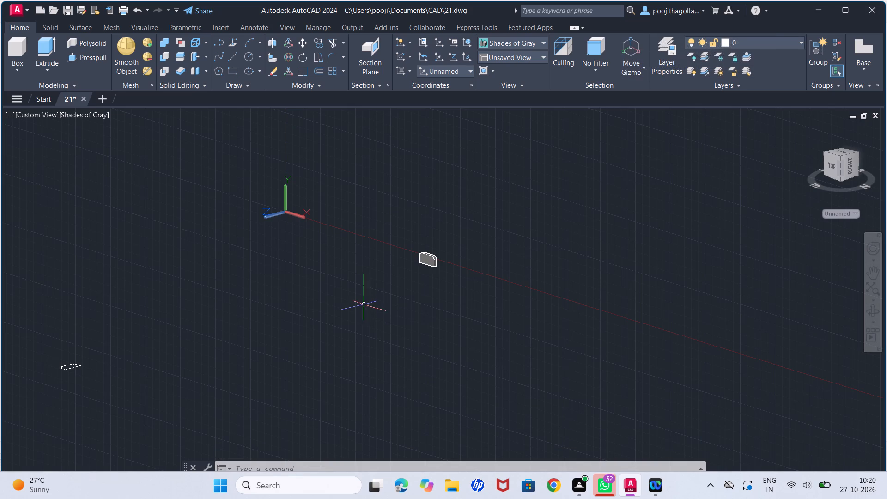
Presspull the two-hole plate profile downward to a thickness of 15 units.
{"action": "scroll", "coordinate": [87, 365], "scroll_direction": "up", "scroll_amount": 1}
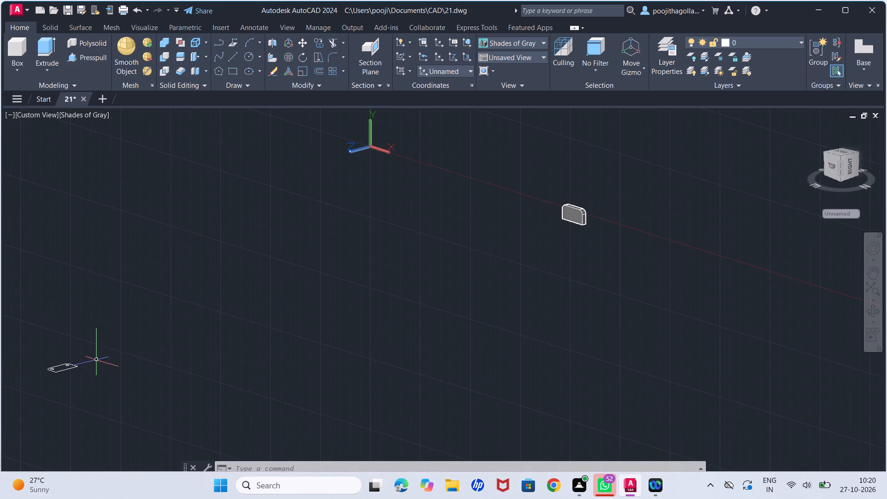
{"action": "middle_click_drag", "start_coordinate": [109, 347], "coordinate": [146, 333]}
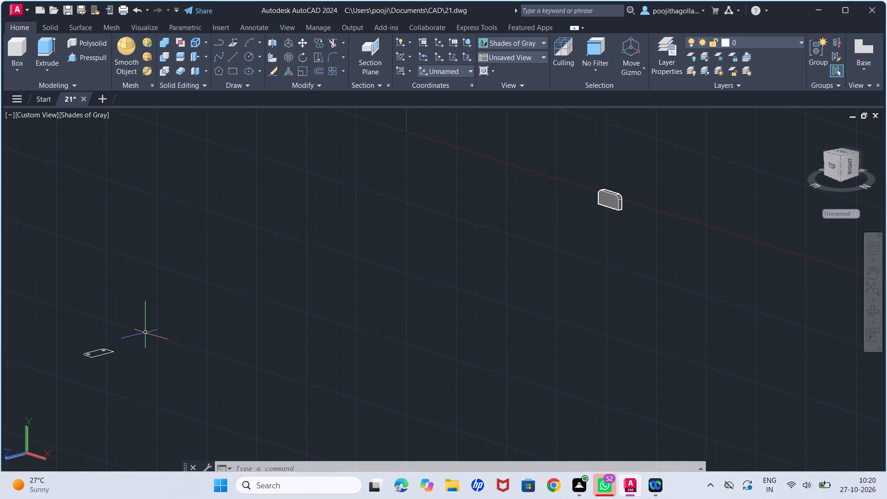
{"action": "scroll", "coordinate": [102, 354], "scroll_direction": "up", "scroll_amount": 1}
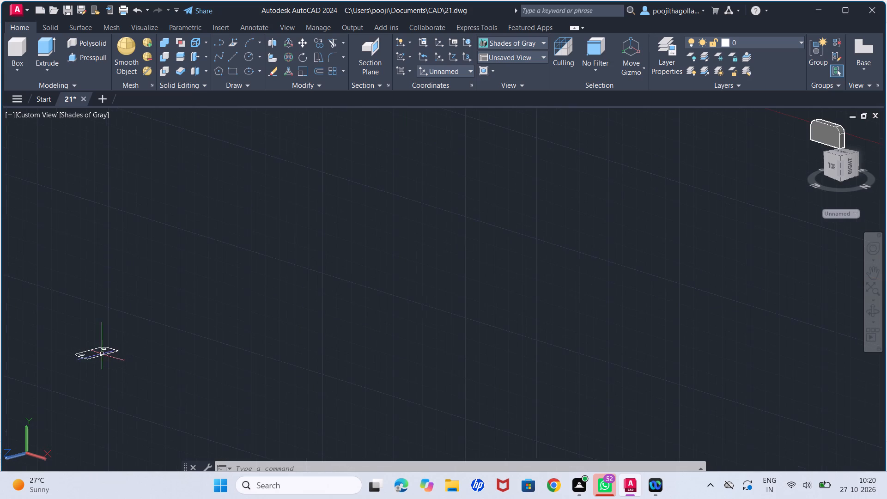
{"action": "scroll", "coordinate": [111, 338], "scroll_direction": "up", "scroll_amount": 1}
{"action": "left_click", "coordinate": [84, 53]}
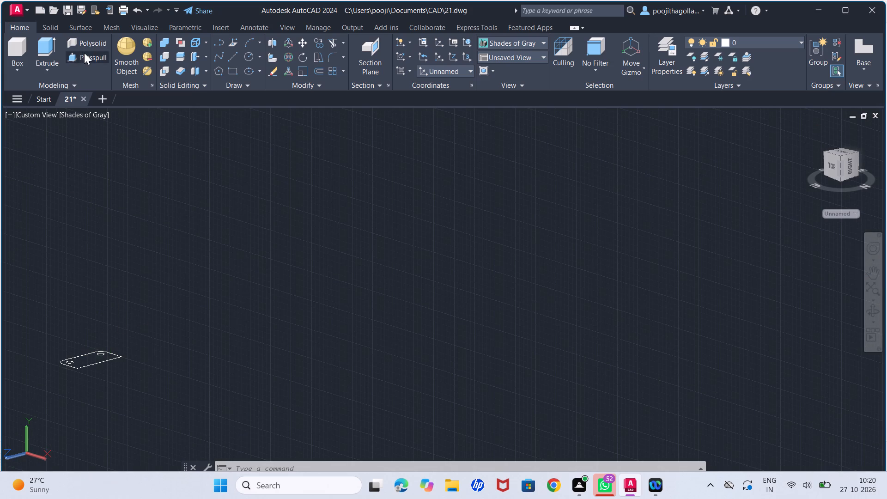
{"action": "scroll", "coordinate": [85, 364], "scroll_direction": "up", "scroll_amount": 2}
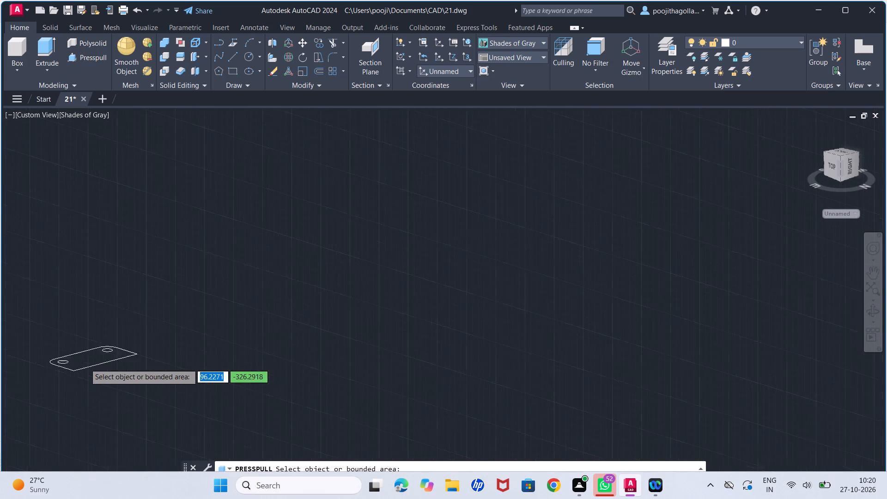
{"action": "scroll", "coordinate": [85, 364], "scroll_direction": "up", "scroll_amount": 2}
{"action": "scroll", "coordinate": [122, 347], "scroll_direction": "up", "scroll_amount": 1}
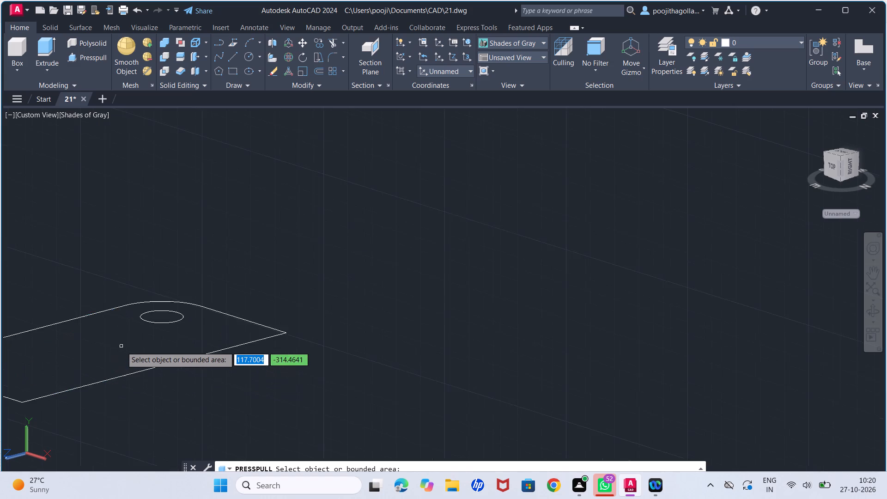
{"action": "middle_click_drag", "start_coordinate": [122, 347], "coordinate": [241, 329]}
{"action": "middle_click_drag", "start_coordinate": [253, 317], "coordinate": [259, 322], "text": "shift"}
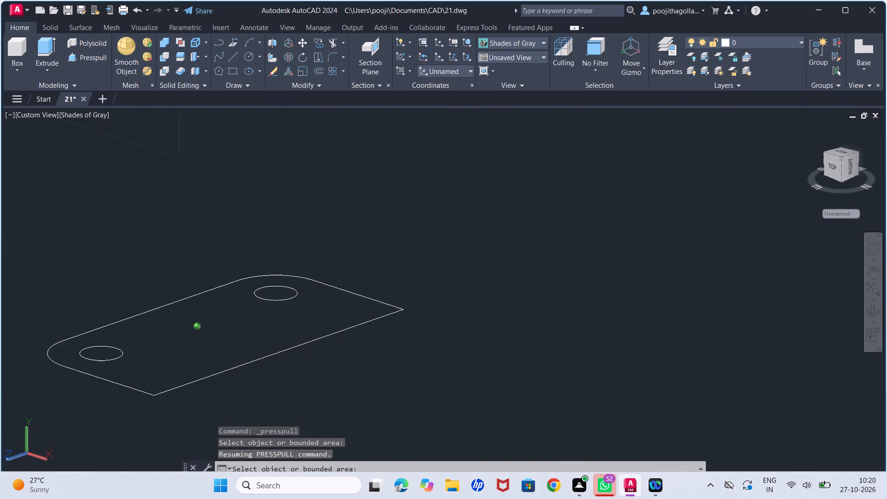
{"action": "middle_click_drag", "start_coordinate": [259, 322], "coordinate": [405, 344], "text": "shift"}
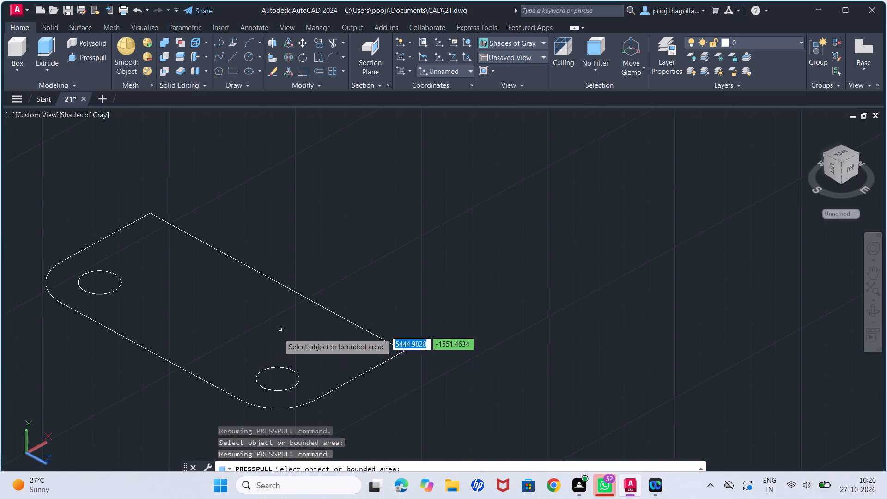
{"action": "scroll", "coordinate": [272, 339], "scroll_direction": "up", "scroll_amount": 1}
{"action": "middle_click_drag", "start_coordinate": [295, 334], "coordinate": [422, 305]}
{"action": "scroll", "coordinate": [380, 329], "scroll_direction": "up", "scroll_amount": 1}
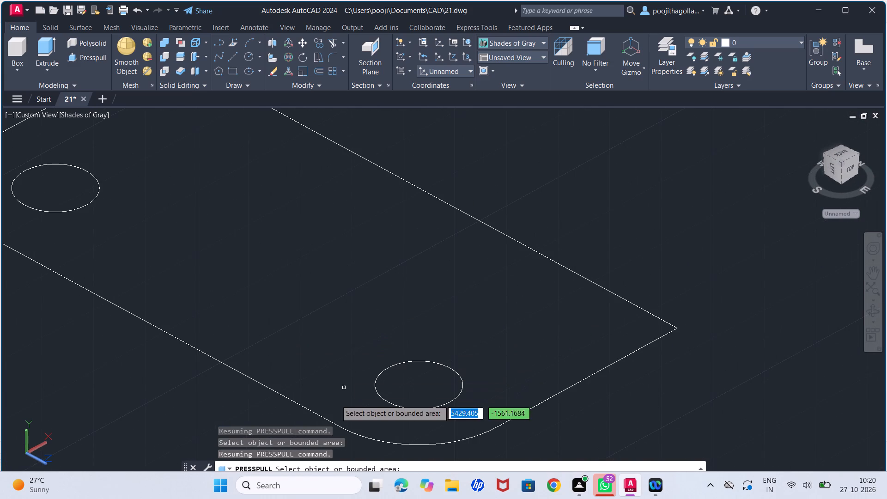
{"action": "scroll", "coordinate": [391, 342], "scroll_direction": "down", "scroll_amount": 2}
{"action": "middle_click_drag", "start_coordinate": [411, 330], "coordinate": [398, 281]}
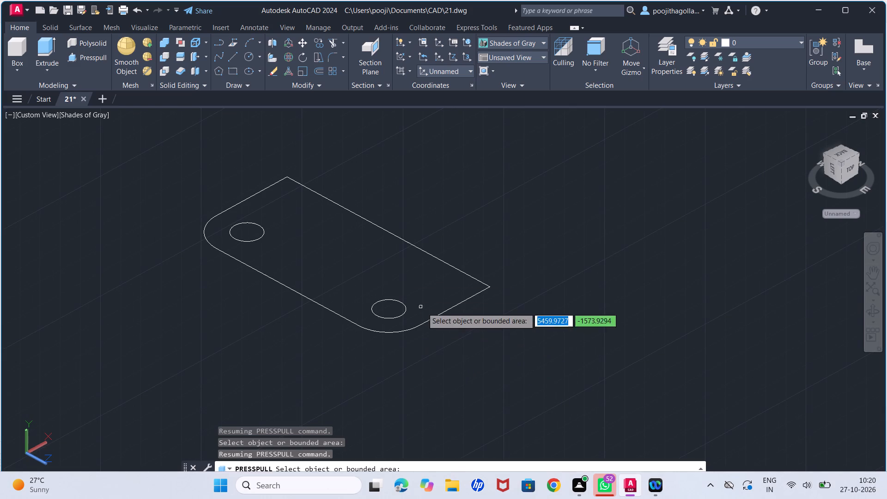
{"action": "left_click", "coordinate": [442, 313]}
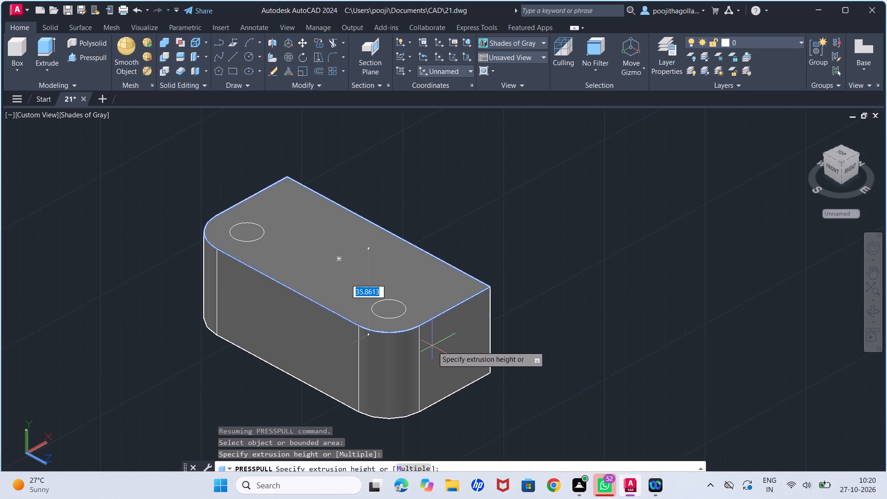
{"action": "type", "text": "15"}
{"action": "key", "text": "Return"}
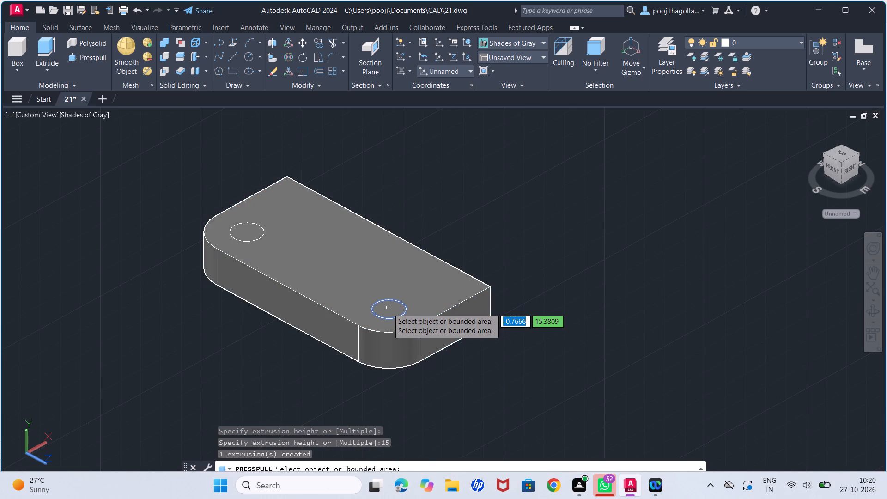
Presspull the two circles down through the plate to cut both holes.
{"action": "left_click", "coordinate": [388, 308]}
{"action": "left_click", "coordinate": [403, 401]}
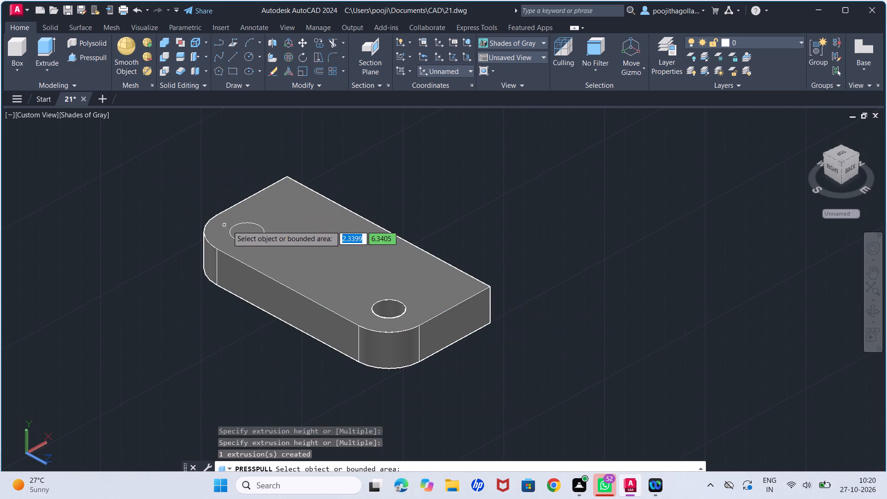
{"action": "left_click", "coordinate": [238, 227]}
{"action": "left_click", "coordinate": [211, 366]}
{"action": "key", "text": "Escape"}
Align the rounded plate's two bottom corners with the top corners of the two-hole plate's straight long edge, without scaling, so it stands upright.
{"action": "scroll", "coordinate": [415, 308], "scroll_direction": "down", "scroll_amount": 1}
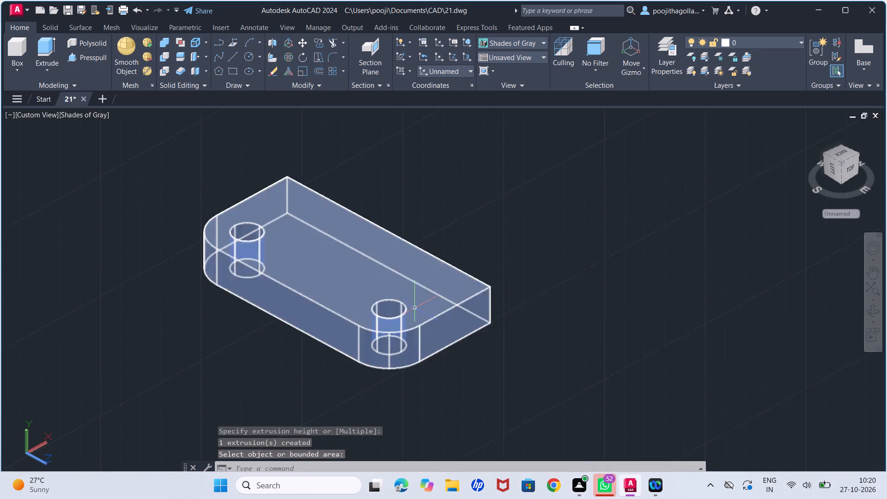
{"action": "scroll", "coordinate": [415, 308], "scroll_direction": "down", "scroll_amount": 1}
{"action": "middle_click_drag", "start_coordinate": [576, 263], "coordinate": [481, 321]}
{"action": "scroll", "coordinate": [493, 311], "scroll_direction": "down", "scroll_amount": 4}
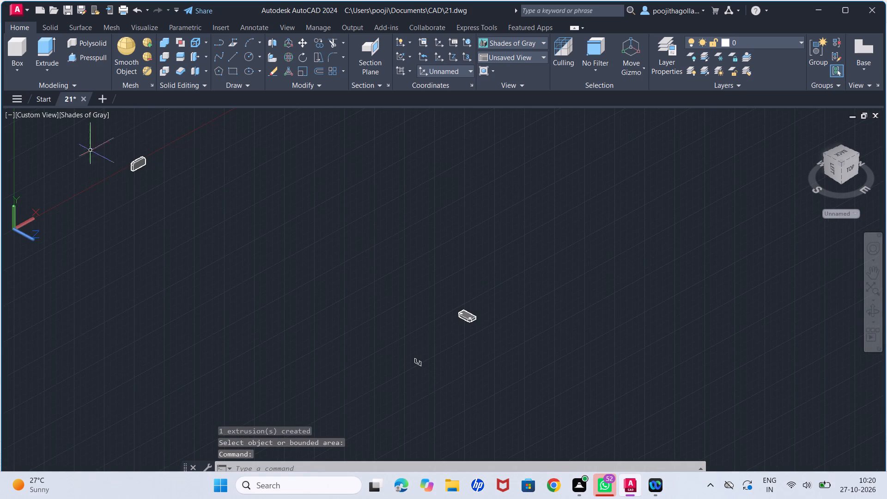
{"action": "scroll", "coordinate": [77, 142], "scroll_direction": "up", "scroll_amount": 1}
{"action": "middle_click_drag", "start_coordinate": [248, 221], "coordinate": [205, 200]}
{"action": "scroll", "coordinate": [108, 179], "scroll_direction": "up", "scroll_amount": 1}
{"action": "scroll", "coordinate": [129, 167], "scroll_direction": "down", "scroll_amount": 2}
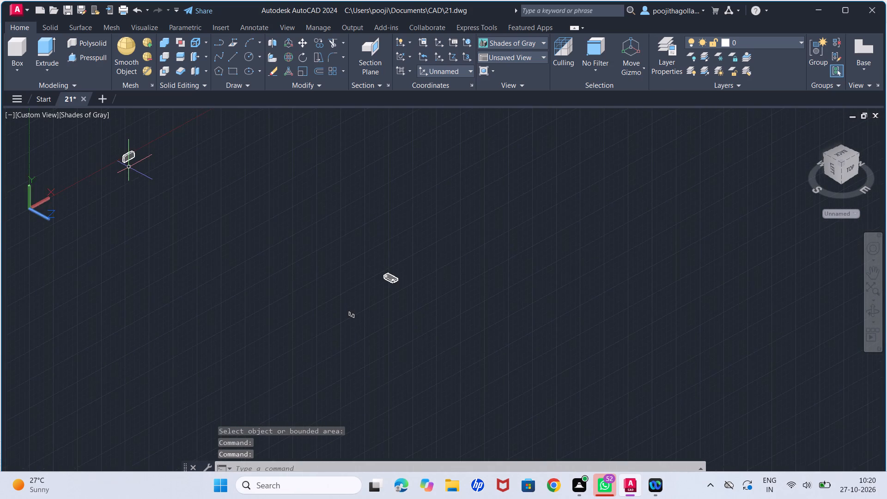
{"action": "scroll", "coordinate": [129, 167], "scroll_direction": "up", "scroll_amount": 1}
{"action": "middle_click_drag", "start_coordinate": [156, 160], "coordinate": [131, 187]}
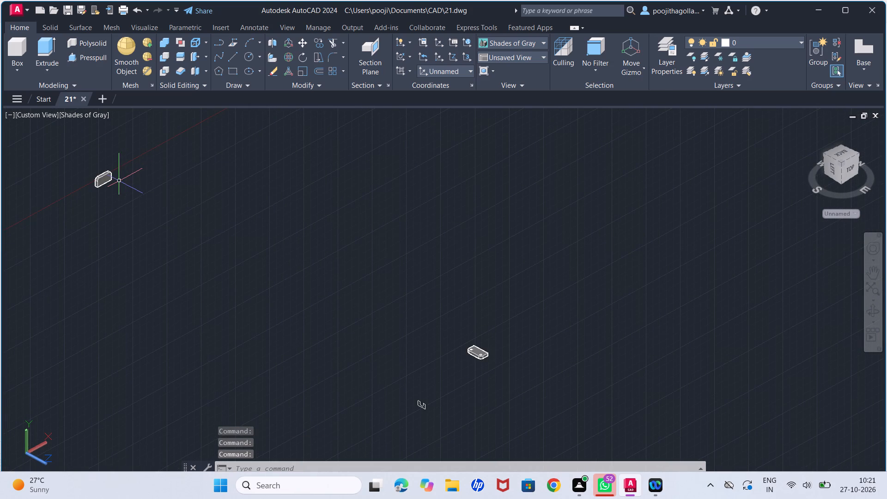
{"action": "type", "text": "al"}
{"action": "key", "text": "Return"}
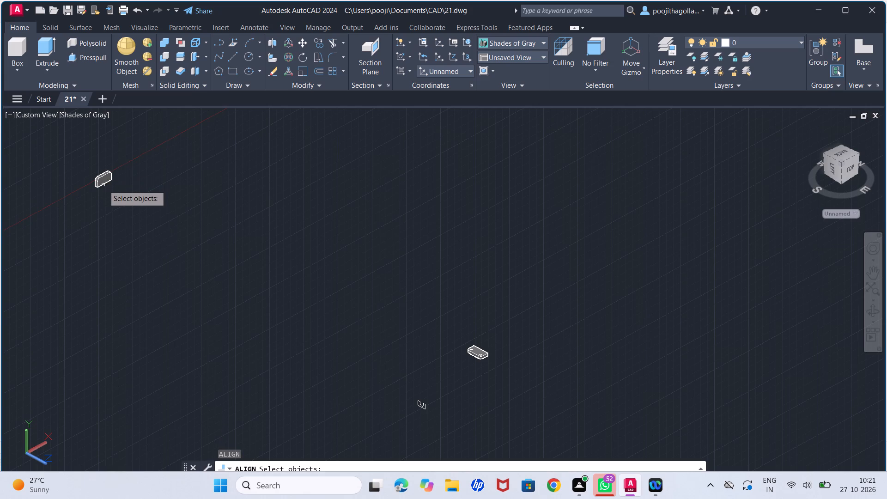
{"action": "left_click", "coordinate": [103, 185]}
{"action": "key", "text": "Return"}
{"action": "scroll", "coordinate": [109, 163], "scroll_direction": "up", "scroll_amount": 2}
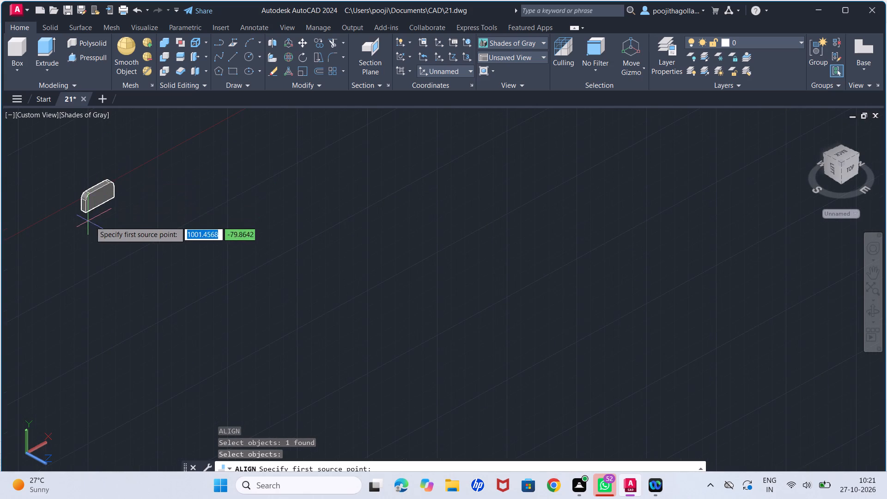
{"action": "scroll", "coordinate": [90, 221], "scroll_direction": "up", "scroll_amount": 1}
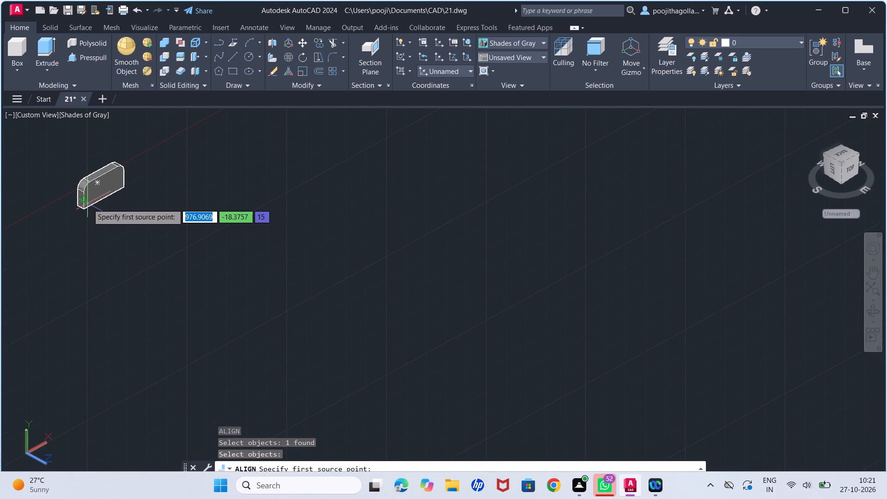
{"action": "left_click", "coordinate": [86, 207]}
{"action": "scroll", "coordinate": [344, 248], "scroll_direction": "down", "scroll_amount": 4}
{"action": "middle_click_drag", "start_coordinate": [465, 280], "coordinate": [303, 251]}
{"action": "scroll", "coordinate": [293, 278], "scroll_direction": "up", "scroll_amount": 3}
{"action": "scroll", "coordinate": [376, 286], "scroll_direction": "up", "scroll_amount": 3}
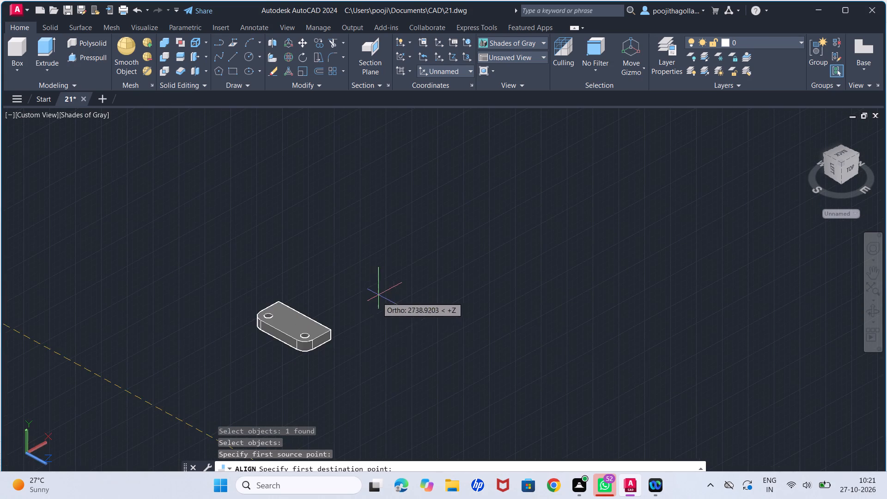
{"action": "scroll", "coordinate": [344, 329], "scroll_direction": "down", "scroll_amount": 1}
{"action": "scroll", "coordinate": [295, 305], "scroll_direction": "down", "scroll_amount": 2}
{"action": "scroll", "coordinate": [295, 305], "scroll_direction": "up", "scroll_amount": 1}
{"action": "scroll", "coordinate": [295, 306], "scroll_direction": "down", "scroll_amount": 1}
{"action": "scroll", "coordinate": [187, 261], "scroll_direction": "down", "scroll_amount": 3}
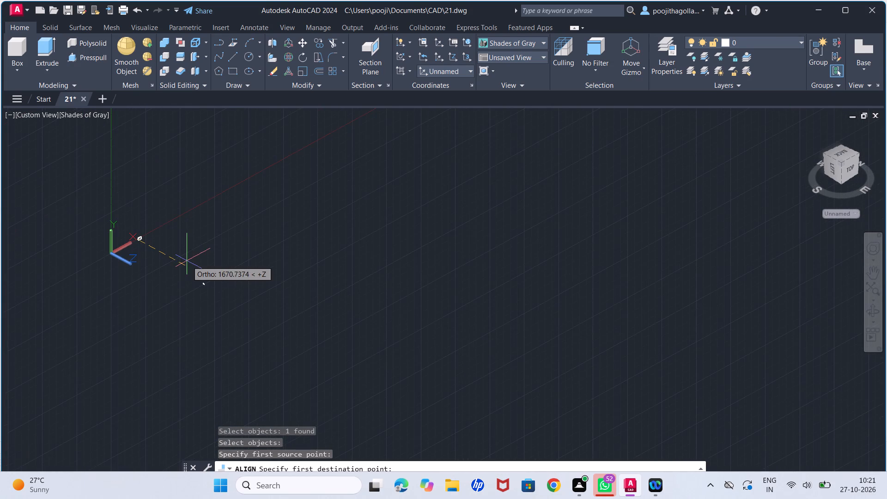
{"action": "scroll", "coordinate": [213, 256], "scroll_direction": "up", "scroll_amount": 2}
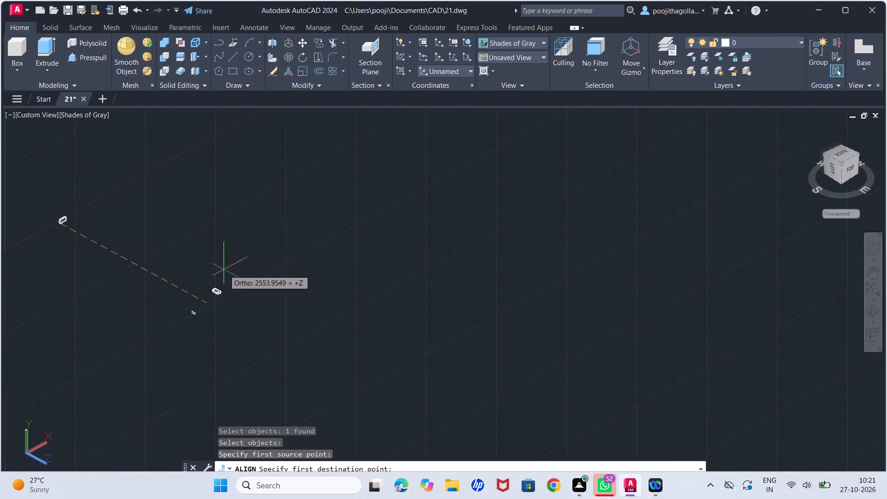
{"action": "scroll", "coordinate": [224, 270], "scroll_direction": "up", "scroll_amount": 3}
{"action": "scroll", "coordinate": [211, 331], "scroll_direction": "up", "scroll_amount": 4}
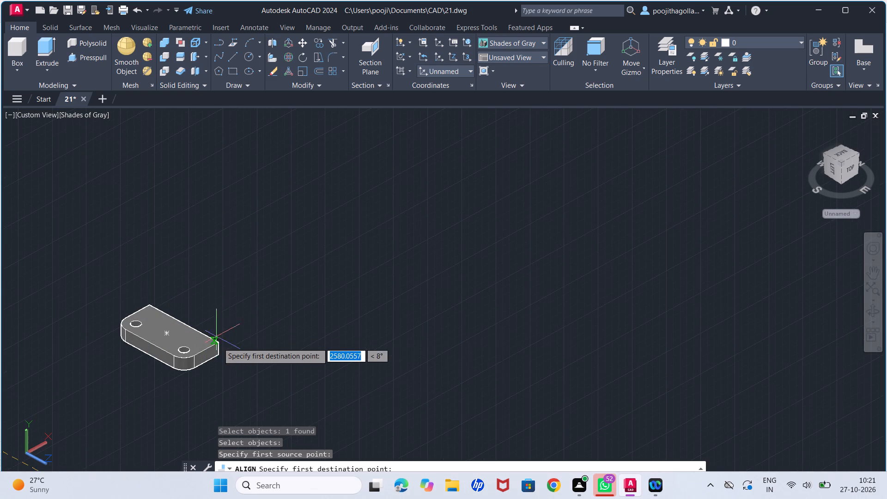
{"action": "left_click", "coordinate": [219, 339]}
{"action": "scroll", "coordinate": [125, 274], "scroll_direction": "down", "scroll_amount": 4}
{"action": "scroll", "coordinate": [68, 202], "scroll_direction": "down", "scroll_amount": 2}
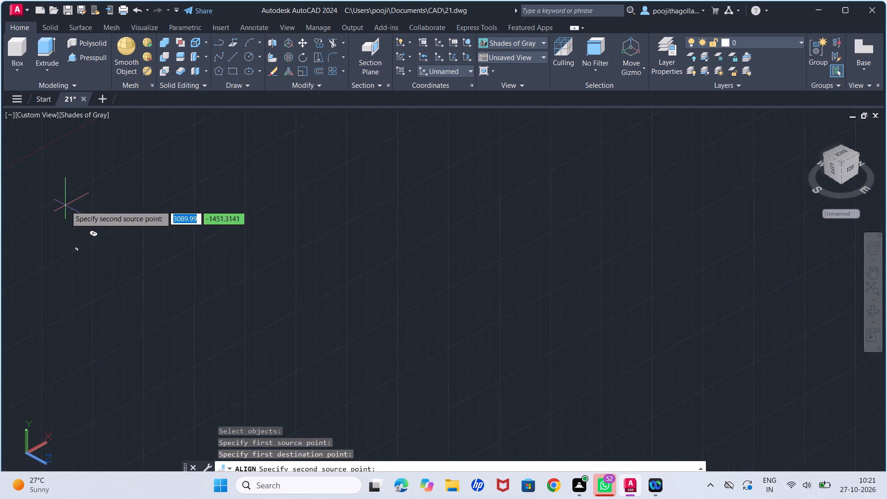
{"action": "middle_click_drag", "start_coordinate": [72, 211], "coordinate": [138, 308]}
{"action": "scroll", "coordinate": [56, 282], "scroll_direction": "up", "scroll_amount": 5}
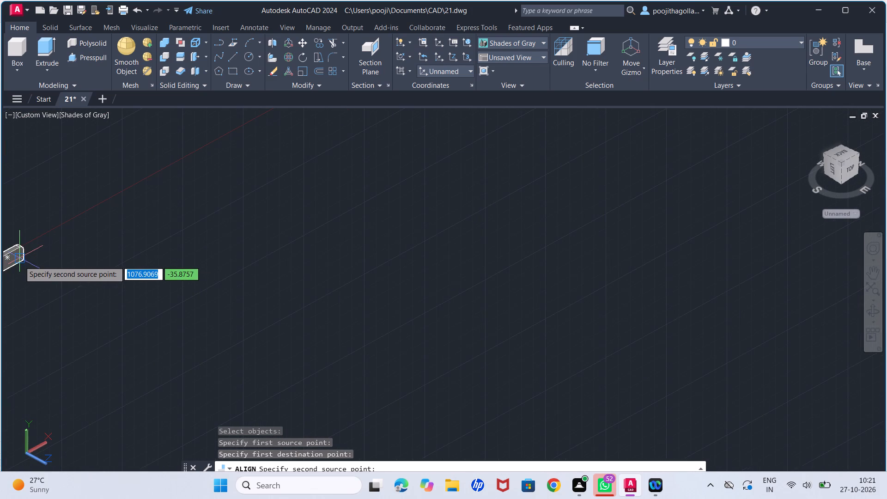
{"action": "left_click", "coordinate": [21, 265]}
{"action": "scroll", "coordinate": [190, 346], "scroll_direction": "down", "scroll_amount": 4}
{"action": "middle_click_drag", "start_coordinate": [262, 358], "coordinate": [176, 335]}
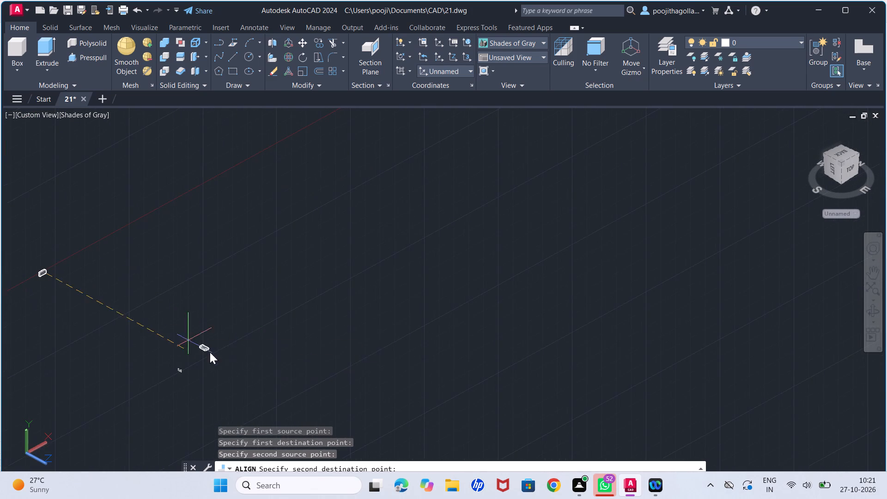
{"action": "scroll", "coordinate": [210, 340], "scroll_direction": "up", "scroll_amount": 4}
{"action": "scroll", "coordinate": [161, 351], "scroll_direction": "up", "scroll_amount": 2}
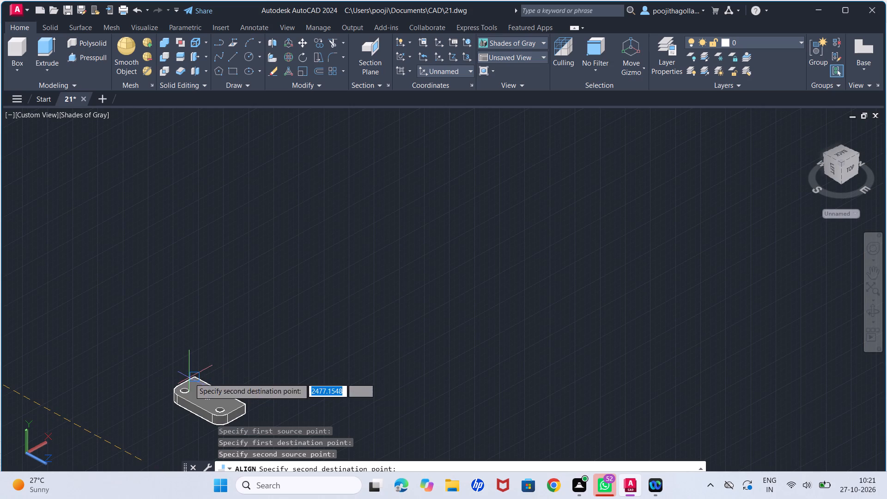
{"action": "left_click", "coordinate": [189, 378]}
{"action": "key", "text": "Return"}
{"action": "key", "text": "Return"}
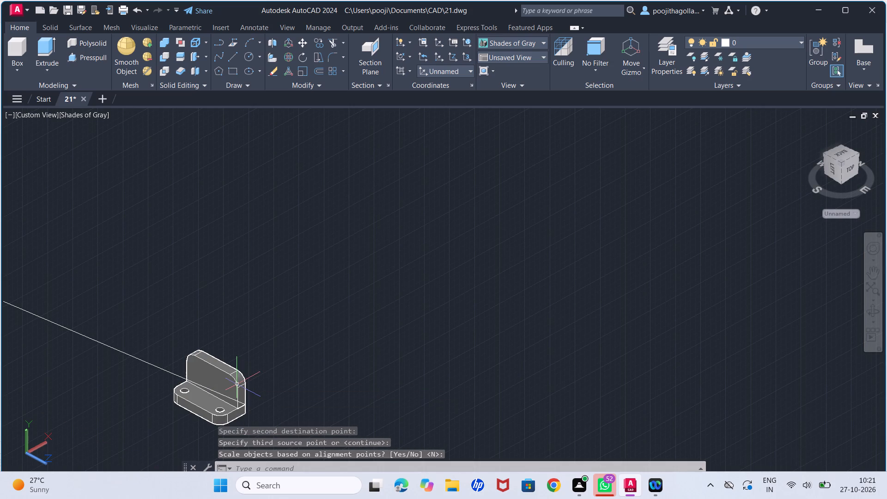
{"action": "key", "text": "Return"}
{"action": "key", "text": "Return"}
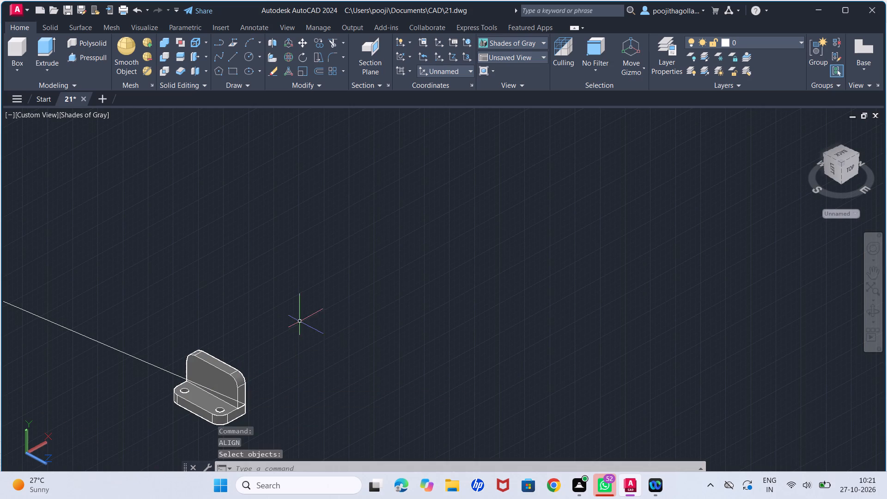
Examine the joined upright and base plates up close, and locate the separate U-slotted profile.
{"action": "middle_click_drag", "start_coordinate": [291, 347], "coordinate": [344, 282]}
{"action": "left_click", "coordinate": [342, 283]}
{"action": "scroll", "coordinate": [319, 334], "scroll_direction": "up", "scroll_amount": 2}
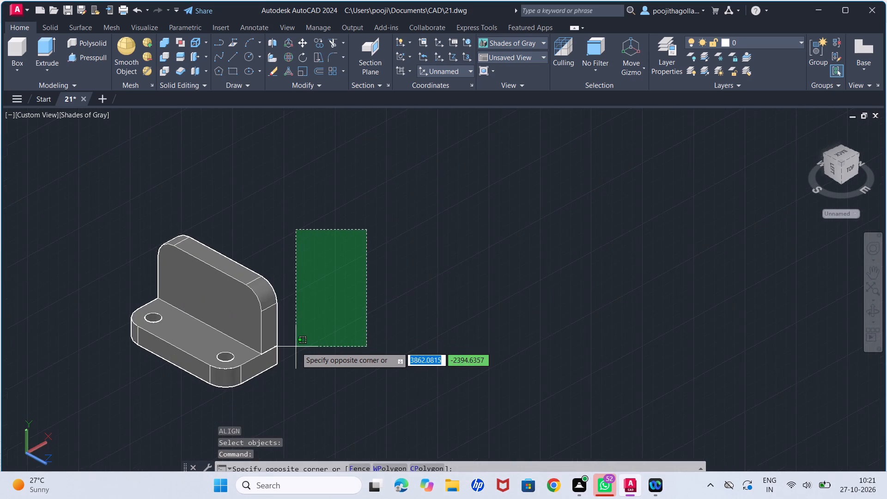
{"action": "scroll", "coordinate": [296, 347], "scroll_direction": "up", "scroll_amount": 1}
{"action": "key", "text": "Escape"}
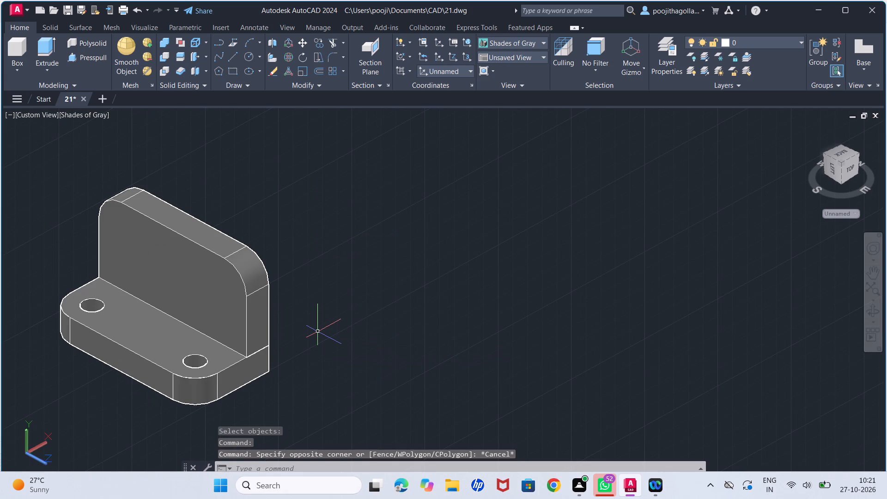
{"action": "scroll", "coordinate": [252, 308], "scroll_direction": "up", "scroll_amount": 1}
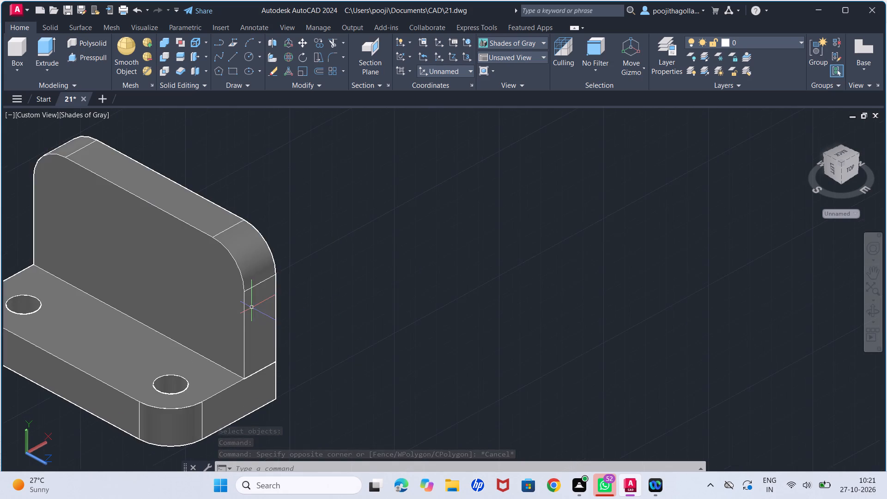
{"action": "middle_click_drag", "start_coordinate": [252, 308], "coordinate": [331, 287]}
{"action": "scroll", "coordinate": [307, 297], "scroll_direction": "down", "scroll_amount": 1}
{"action": "middle_click_drag", "start_coordinate": [305, 308], "coordinate": [313, 274]}
{"action": "scroll", "coordinate": [287, 290], "scroll_direction": "down", "scroll_amount": 3}
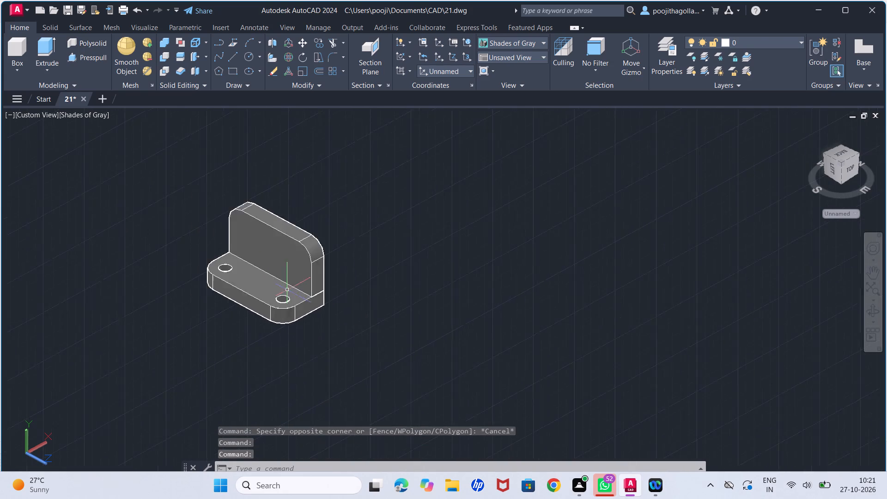
{"action": "scroll", "coordinate": [287, 293], "scroll_direction": "down", "scroll_amount": 2}
{"action": "scroll", "coordinate": [234, 341], "scroll_direction": "up", "scroll_amount": 6}
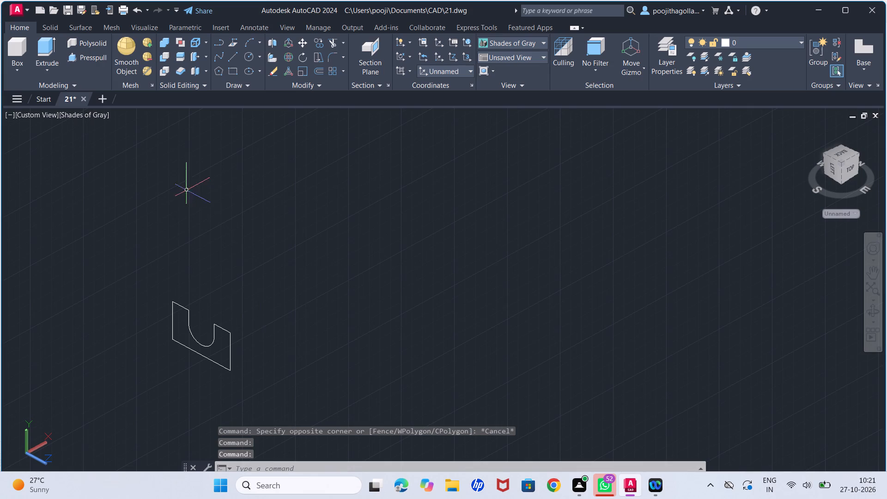
Presspull the U-slotted profile to a depth of 30 units.
{"action": "left_click", "coordinate": [91, 61]}
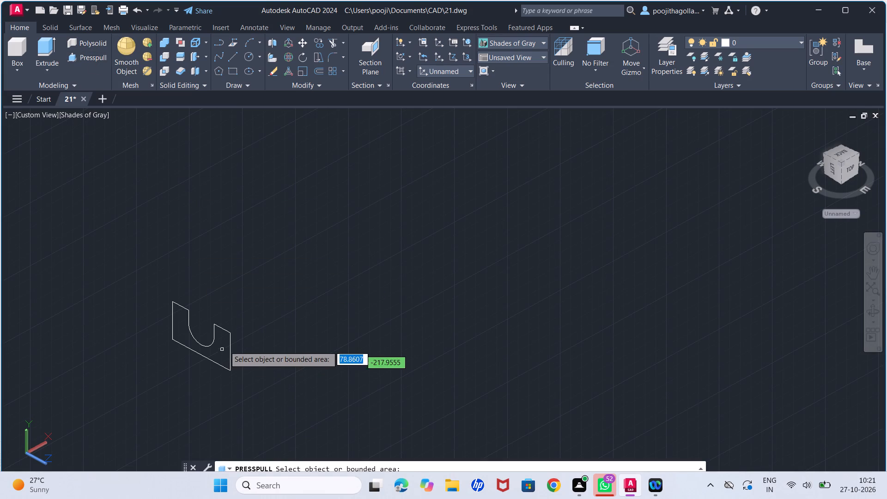
{"action": "left_click", "coordinate": [228, 333]}
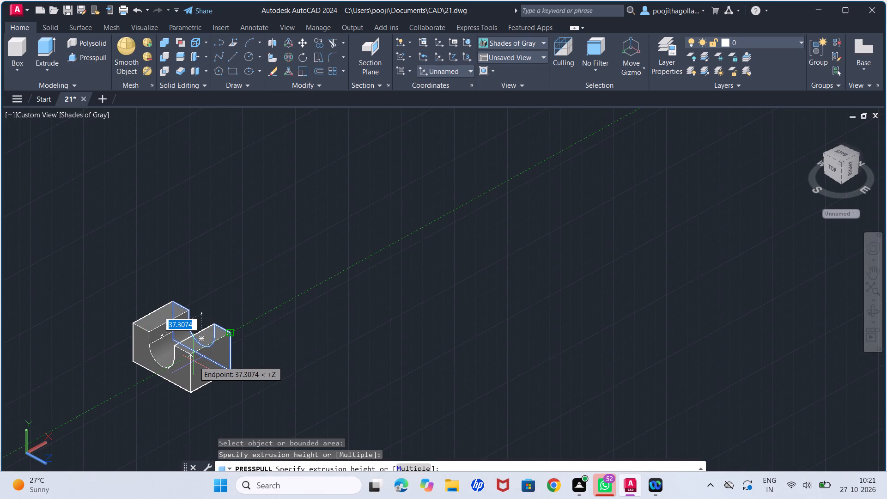
{"action": "type", "text": "30"}
{"action": "key", "text": "Return"}
{"action": "key", "text": "Escape"}
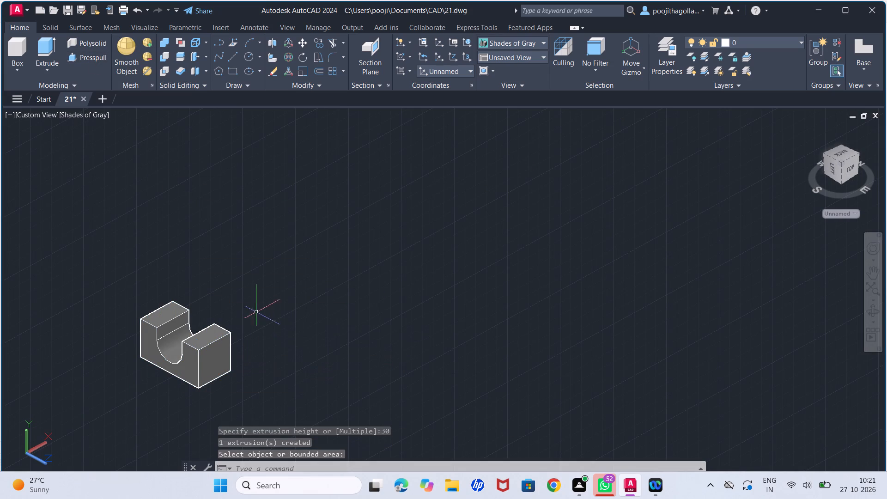
Move the U-slotted block from its bottom back edge's midpoint to the midpoint of the edge where the upright meets the base plate.
{"action": "middle_click_drag", "start_coordinate": [257, 301], "coordinate": [207, 314]}
{"action": "left_click", "coordinate": [158, 373]}
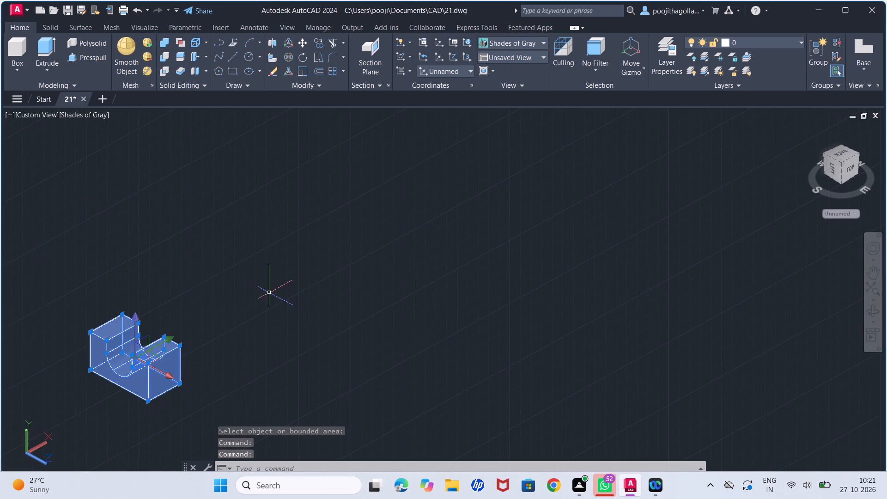
{"action": "key", "text": "m"}
{"action": "key", "text": "Return"}
{"action": "middle_click_drag", "start_coordinate": [396, 360], "coordinate": [249, 373], "text": "shift"}
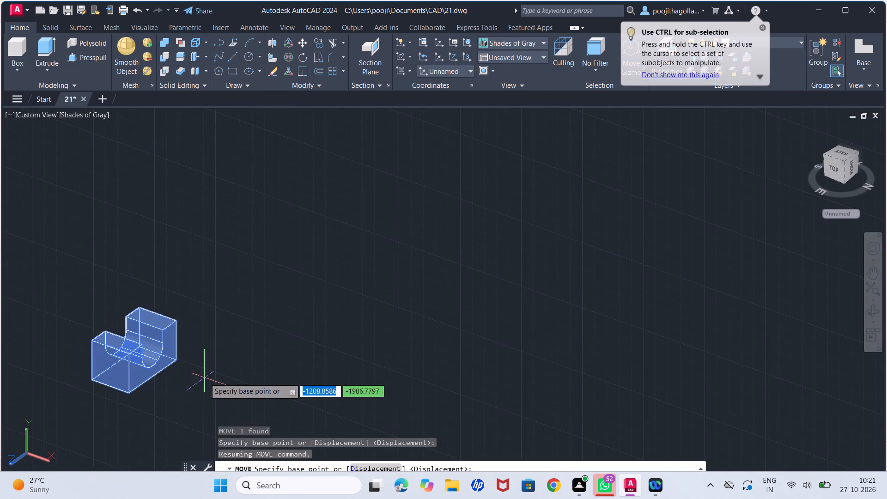
{"action": "scroll", "coordinate": [156, 372], "scroll_direction": "up", "scroll_amount": 2}
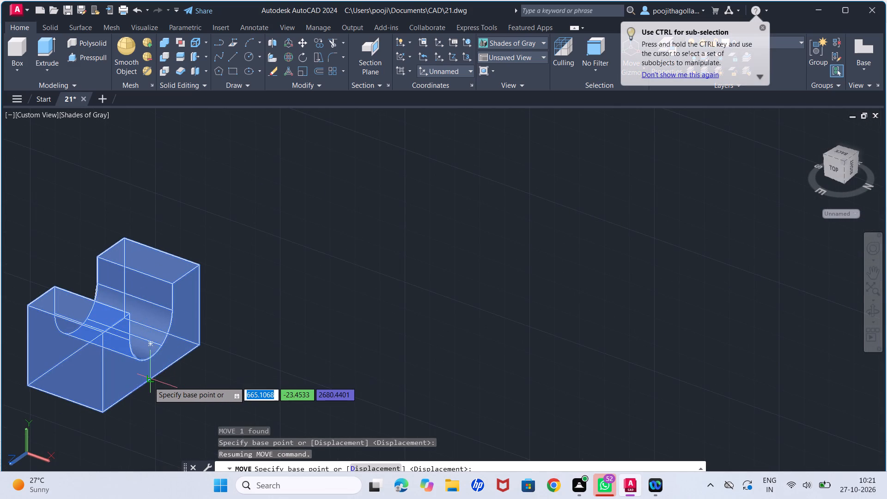
{"action": "scroll", "coordinate": [163, 374], "scroll_direction": "up", "scroll_amount": 2}
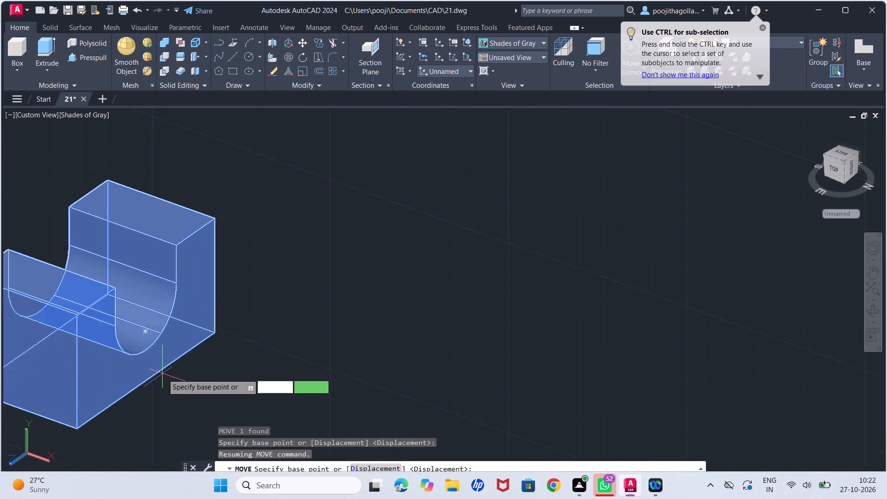
{"action": "scroll", "coordinate": [163, 374], "scroll_direction": "up", "scroll_amount": 1}
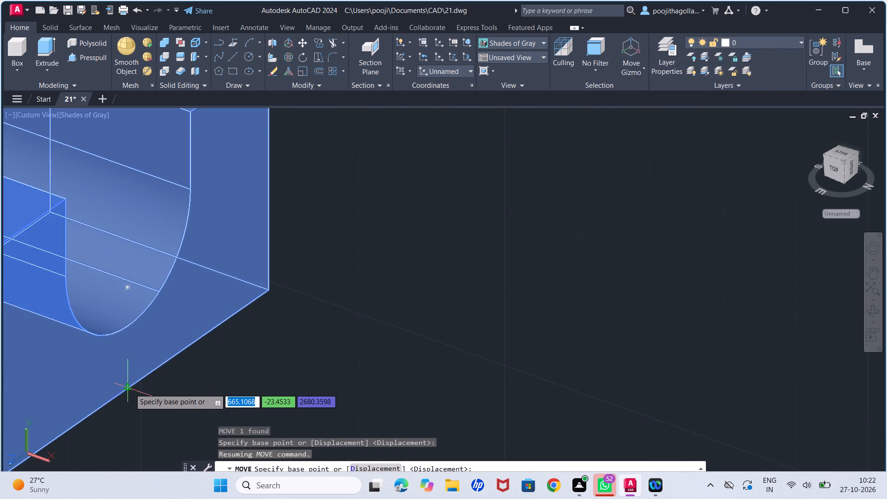
{"action": "left_click", "coordinate": [130, 389]}
{"action": "scroll", "coordinate": [237, 359], "scroll_direction": "down", "scroll_amount": 2}
{"action": "scroll", "coordinate": [238, 362], "scroll_direction": "up", "scroll_amount": 1}
{"action": "scroll", "coordinate": [239, 363], "scroll_direction": "down", "scroll_amount": 3}
{"action": "scroll", "coordinate": [395, 318], "scroll_direction": "down", "scroll_amount": 6}
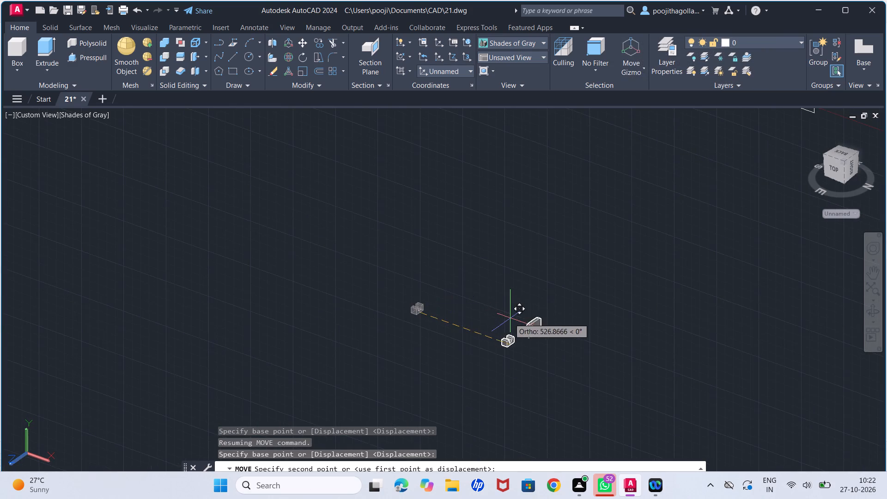
{"action": "scroll", "coordinate": [510, 318], "scroll_direction": "up", "scroll_amount": 1}
{"action": "middle_click_drag", "start_coordinate": [490, 336], "coordinate": [555, 357], "text": "shift"}
{"action": "scroll", "coordinate": [541, 329], "scroll_direction": "up", "scroll_amount": 2}
{"action": "middle_click_drag", "start_coordinate": [468, 329], "coordinate": [540, 336], "text": "shift"}
{"action": "scroll", "coordinate": [506, 287], "scroll_direction": "up", "scroll_amount": 4}
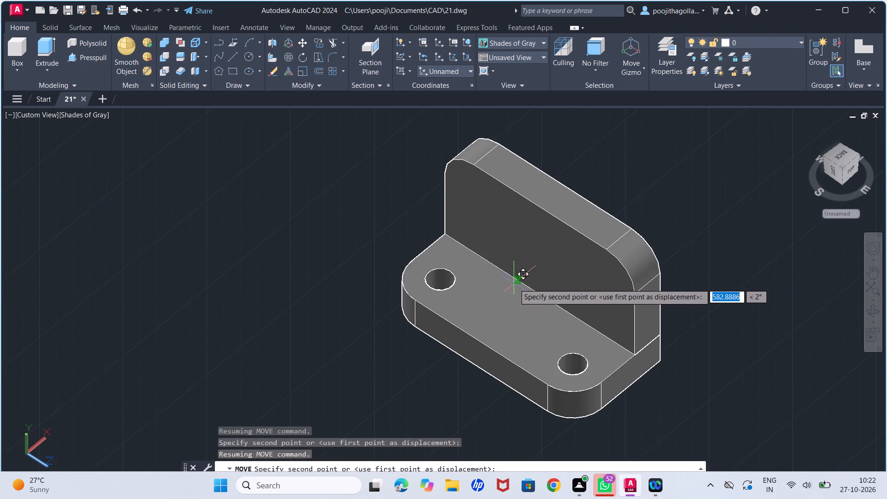
{"action": "left_click", "coordinate": [538, 296]}
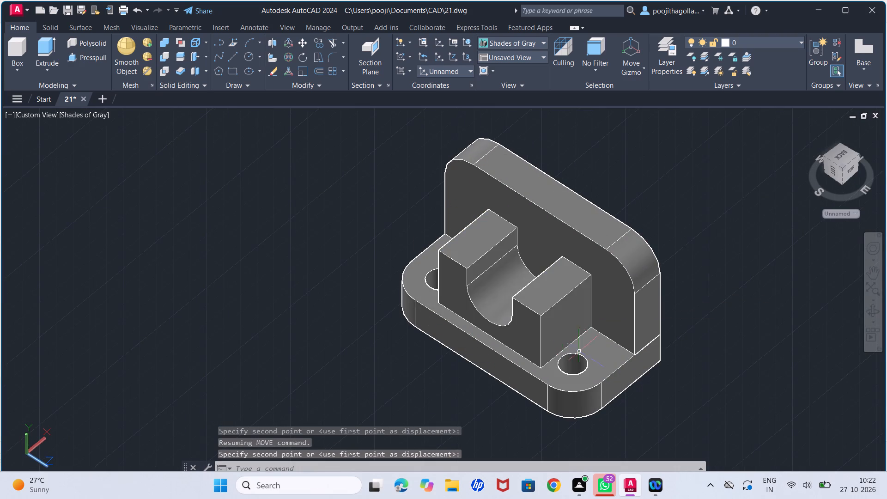
Examine how the U-slotted block sits against the upright and base plates from several angles.
{"action": "middle_click_drag", "start_coordinate": [582, 356], "coordinate": [551, 314]}
{"action": "middle_click_drag", "start_coordinate": [501, 341], "coordinate": [512, 294], "text": "shift"}
{"action": "middle_click_drag", "start_coordinate": [542, 260], "coordinate": [451, 315]}
{"action": "middle_click_drag", "start_coordinate": [456, 313], "coordinate": [440, 306], "text": "shift"}
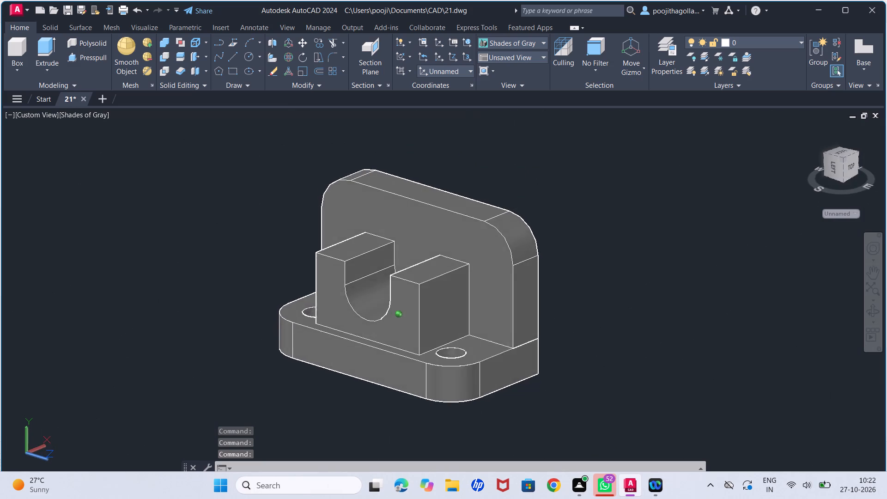
{"action": "middle_click_drag", "start_coordinate": [440, 306], "coordinate": [454, 304], "text": "shift"}
{"action": "scroll", "coordinate": [449, 279], "scroll_direction": "up", "scroll_amount": 1}
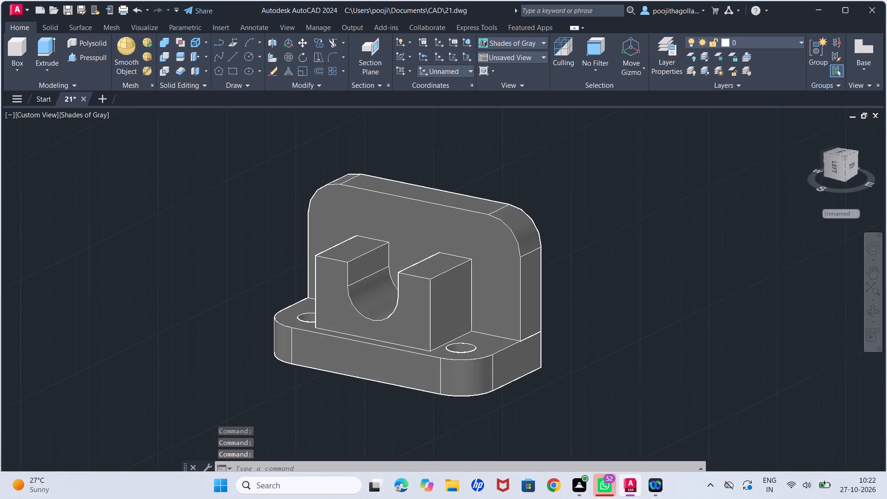
{"action": "scroll", "coordinate": [450, 272], "scroll_direction": "up", "scroll_amount": 1}
{"action": "middle_click_drag", "start_coordinate": [450, 272], "coordinate": [449, 287]}
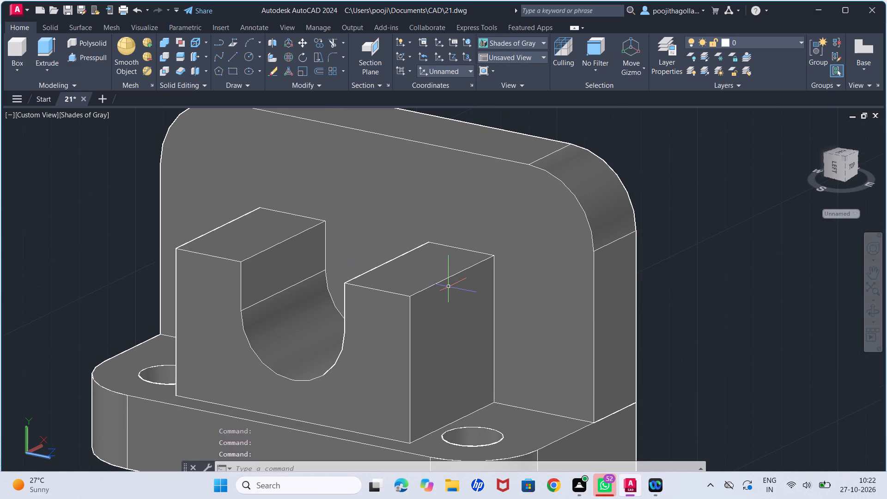
{"action": "middle_click_drag", "start_coordinate": [488, 262], "coordinate": [464, 279]}
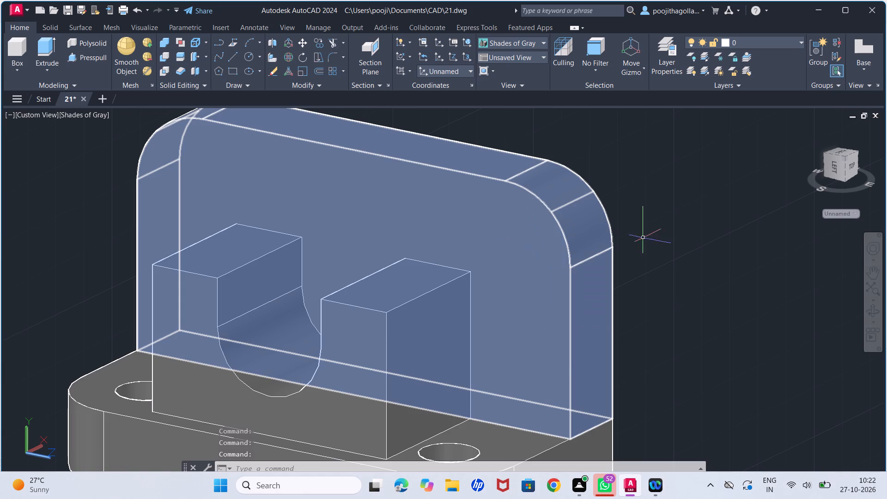
Draw a rib outline from the block's top back corner: 20 up to the upright's edge, 15 outward, sloping to the front corner, and 30 back.
{"action": "middle_click_drag", "start_coordinate": [664, 238], "coordinate": [642, 260]}
{"action": "key", "text": "l"}
{"action": "key", "text": "Return"}
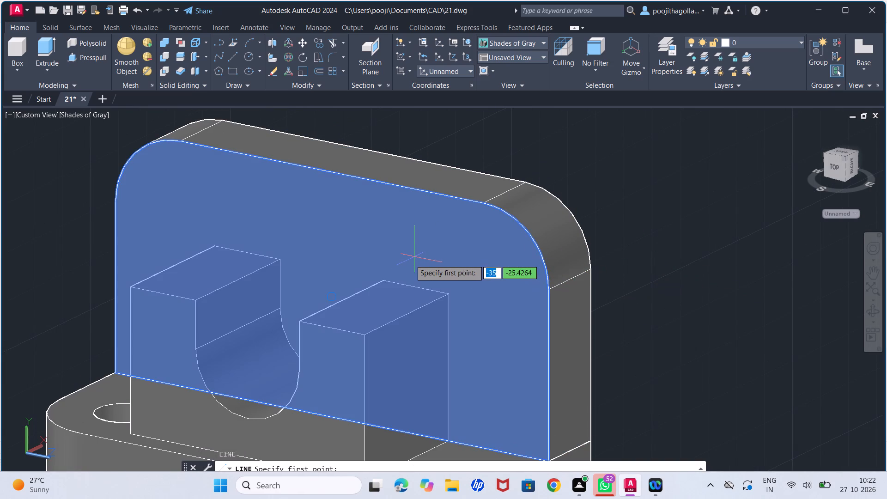
{"action": "left_click", "coordinate": [450, 291]}
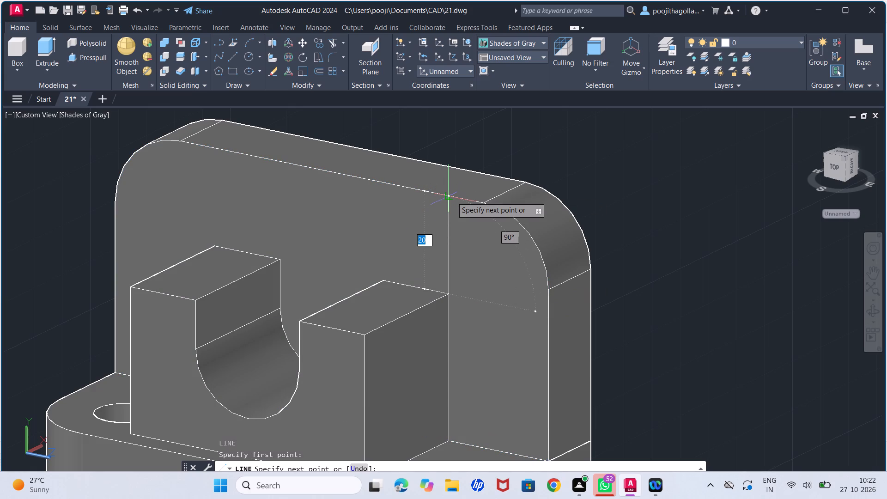
{"action": "left_click", "coordinate": [452, 197]}
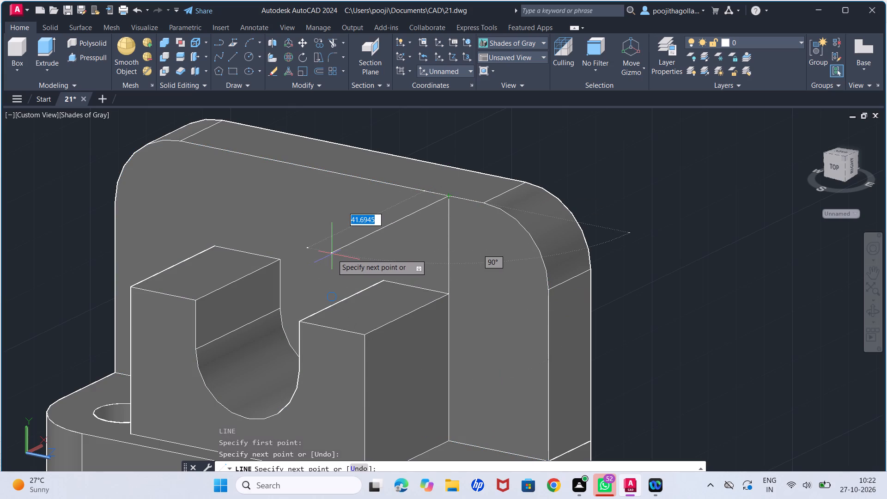
{"action": "middle_click_drag", "start_coordinate": [369, 236], "coordinate": [330, 232], "text": "shift"}
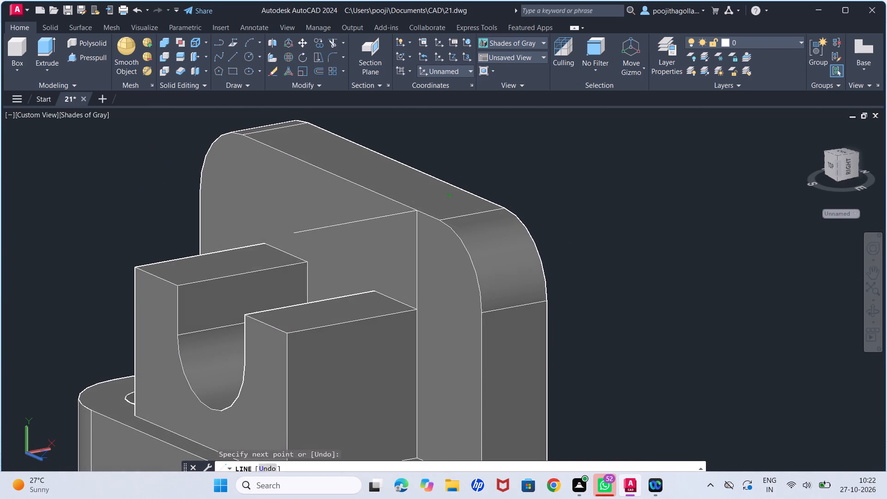
{"action": "type", "text": "15"}
{"action": "key", "text": "Return"}
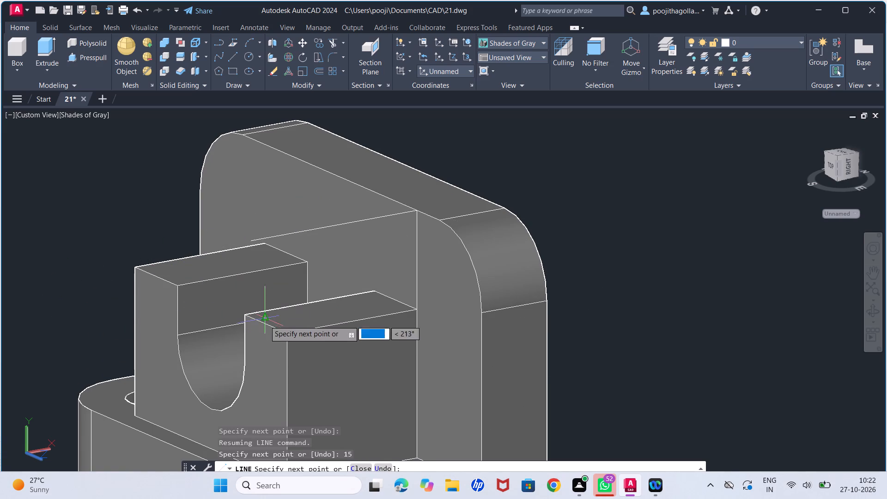
{"action": "left_click", "coordinate": [286, 335]}
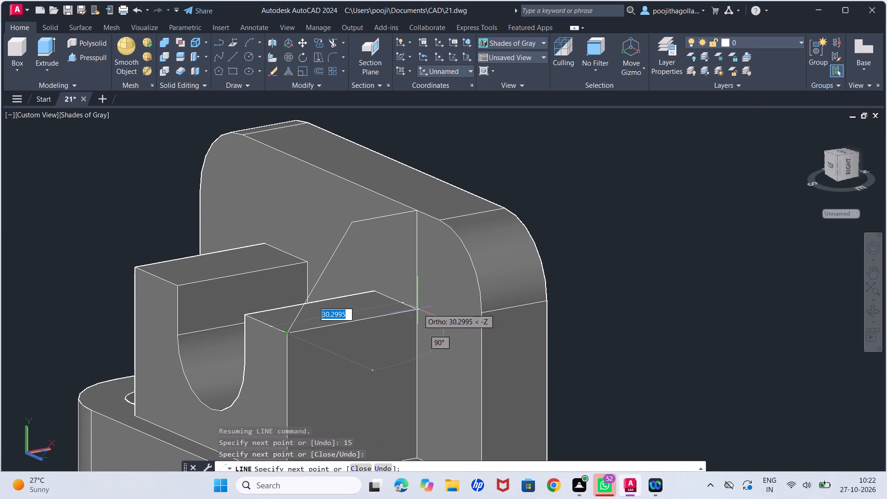
{"action": "scroll", "coordinate": [418, 309], "scroll_direction": "up", "scroll_amount": 3}
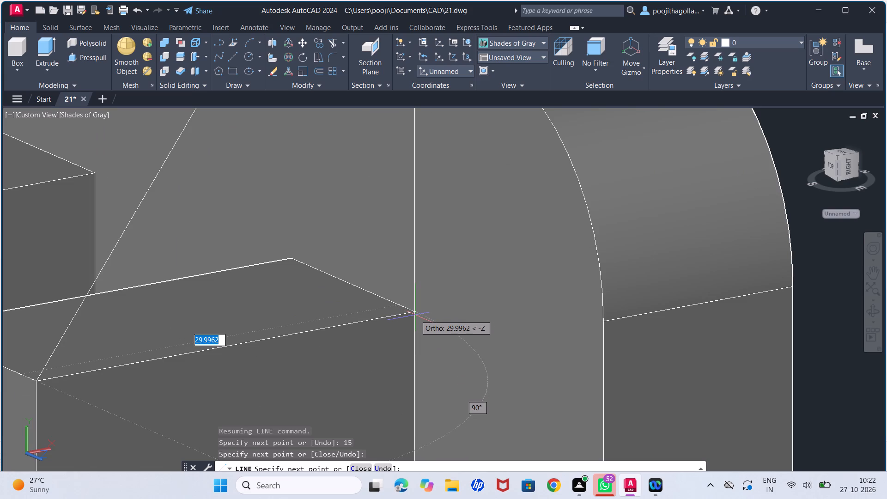
{"action": "scroll", "coordinate": [593, 271], "scroll_direction": "down", "scroll_amount": 2}
{"action": "middle_click_drag", "start_coordinate": [697, 252], "coordinate": [580, 287]}
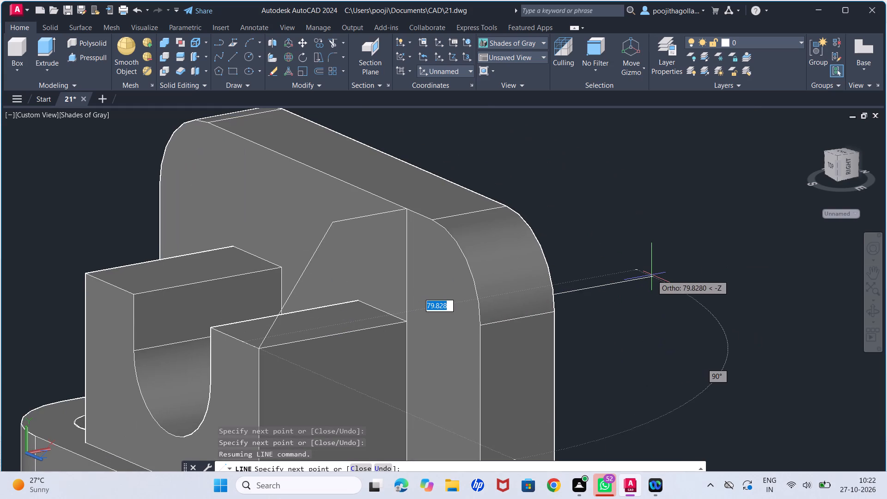
{"action": "key", "text": "3"}
{"action": "key", "text": "0"}
{"action": "key", "text": "Return"}
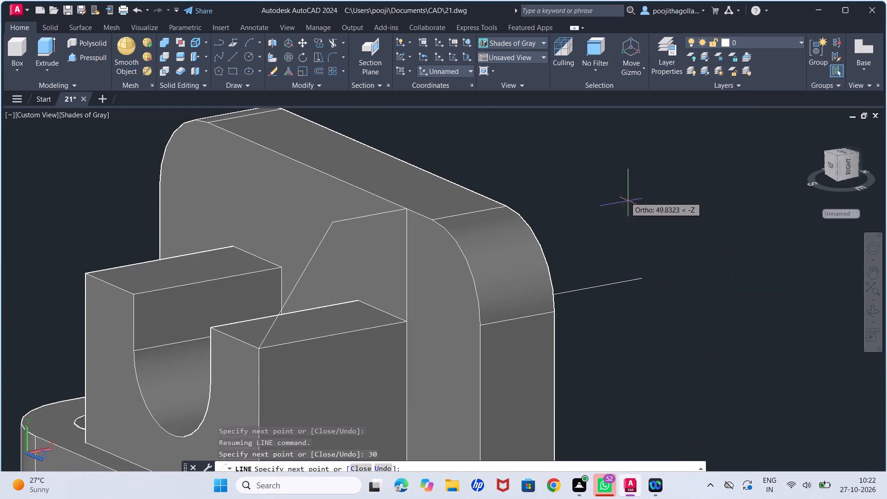
{"action": "key", "text": "Escape"}
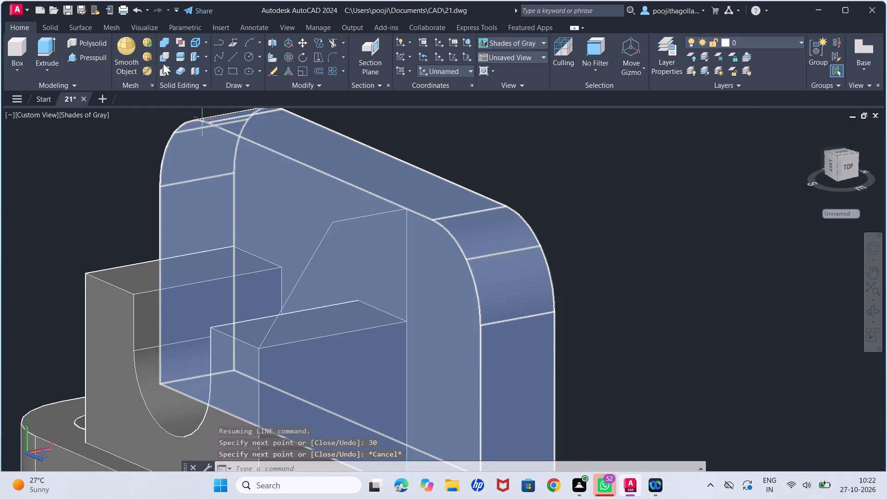
In the 2D Wireframe visual style, join the four rib outline lines into one polyline.
{"action": "left_click", "coordinate": [86, 122]}
{"action": "left_click", "coordinate": [96, 124]}
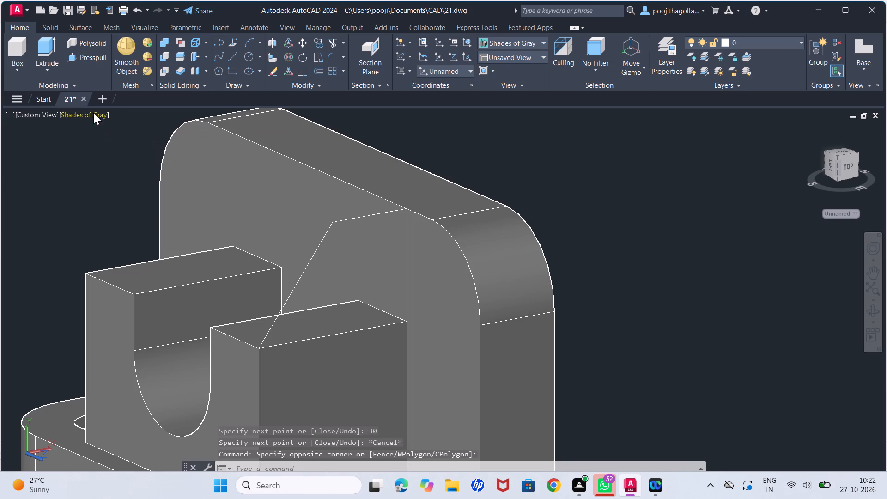
{"action": "left_click", "coordinate": [93, 113]}
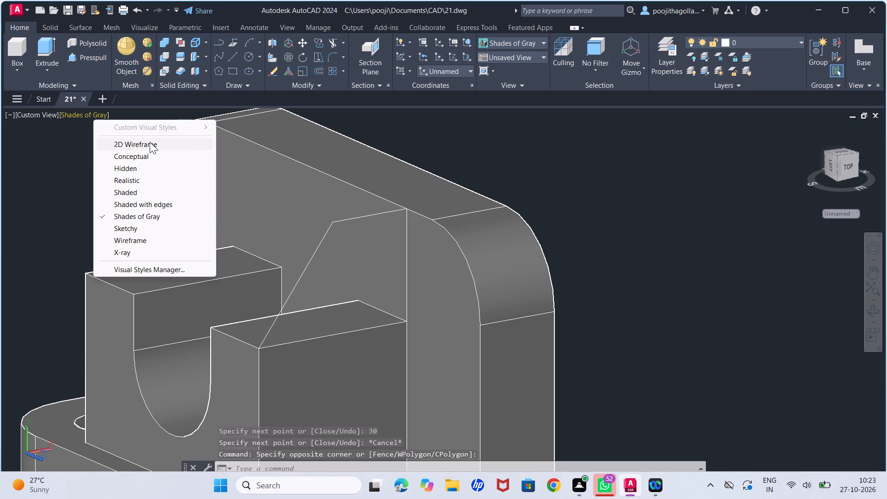
{"action": "left_click", "coordinate": [150, 142]}
{"action": "left_click", "coordinate": [318, 244]}
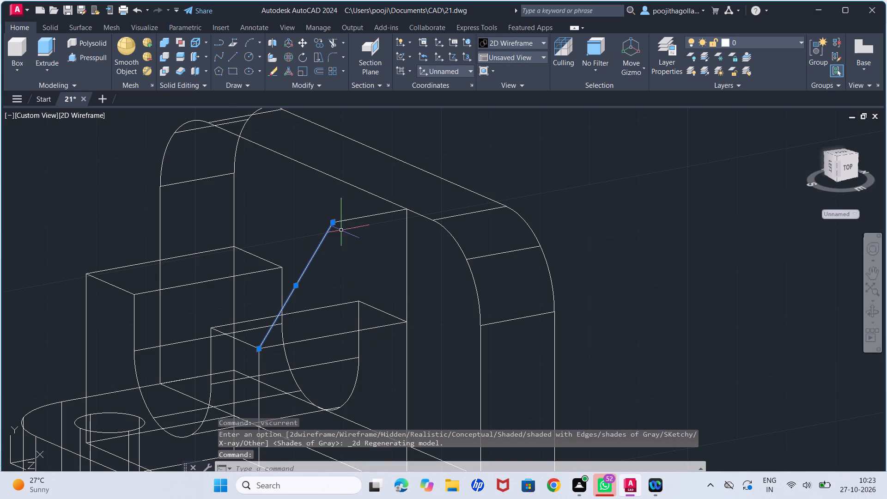
{"action": "left_click", "coordinate": [358, 218]}
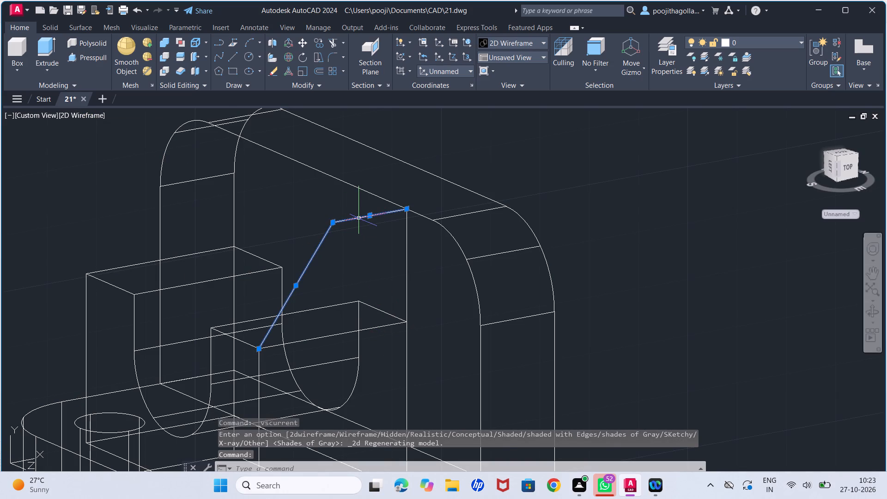
{"action": "left_click", "coordinate": [406, 262]}
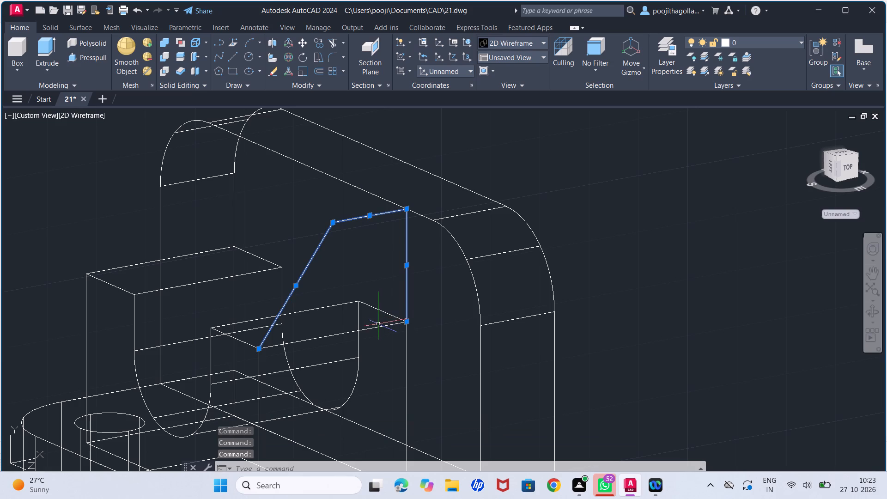
{"action": "left_click", "coordinate": [377, 325]}
{"action": "key", "text": "j"}
{"action": "key", "text": "Return"}
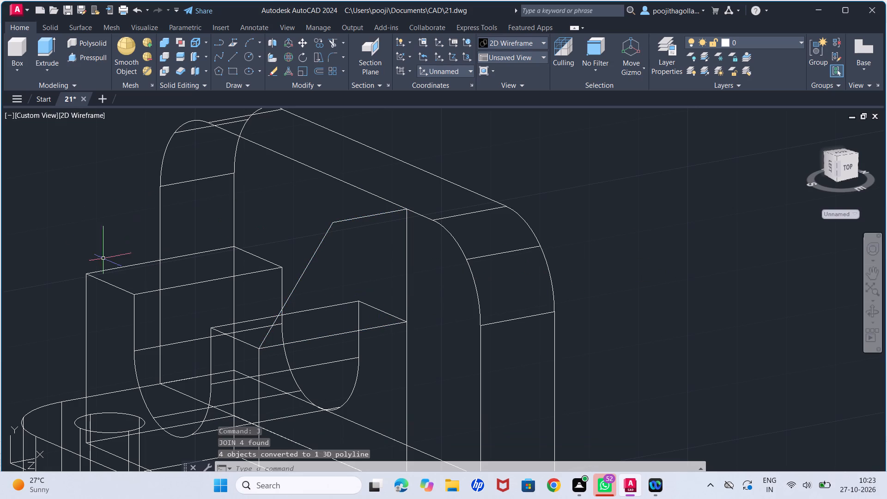
Set the visual style back to Shades of Gray.
{"action": "left_click", "coordinate": [83, 107]}
{"action": "left_click", "coordinate": [83, 116]}
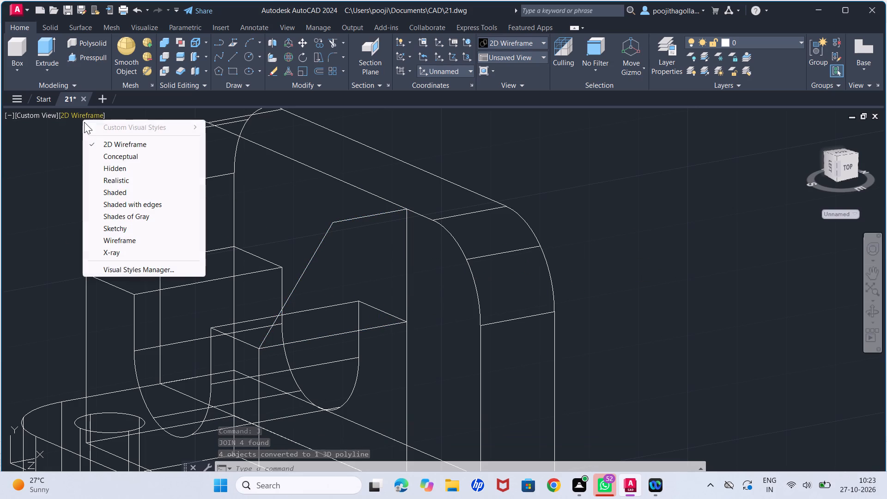
{"action": "left_click", "coordinate": [144, 215]}
Presspull the joined rib outline 15 inward over the arm of the U-slotted block to form a solid sloped rib.
{"action": "middle_click_drag", "start_coordinate": [245, 242], "coordinate": [224, 228]}
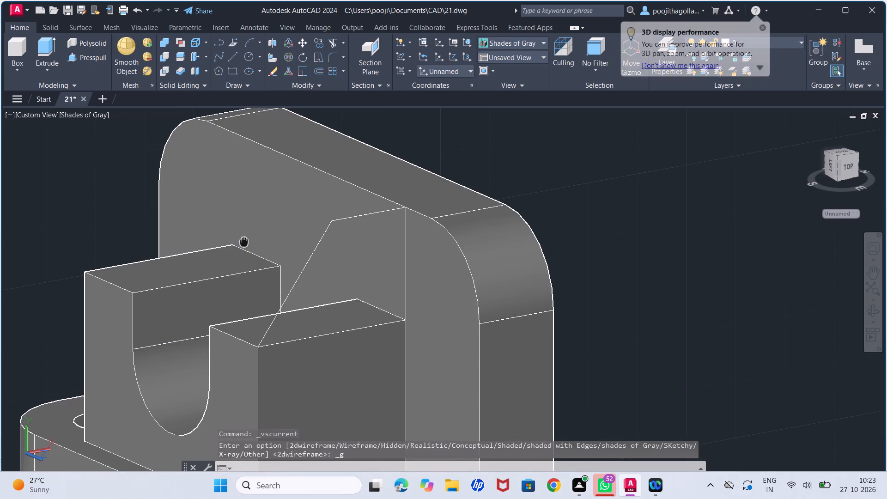
{"action": "middle_click_drag", "start_coordinate": [224, 228], "coordinate": [212, 220]}
{"action": "left_click", "coordinate": [90, 55]}
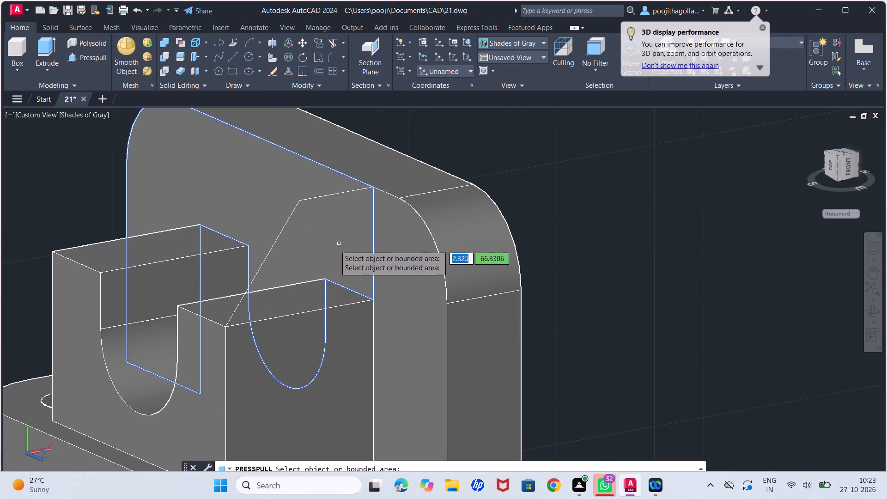
{"action": "left_click", "coordinate": [290, 213]}
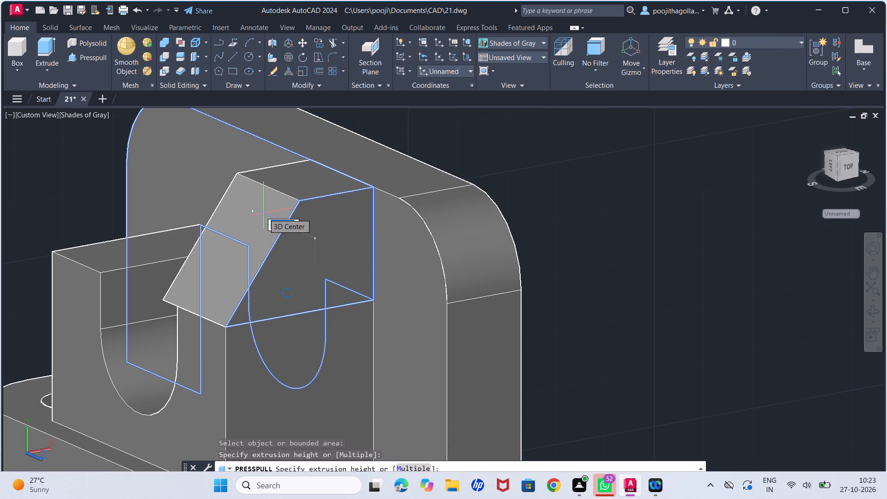
{"action": "type", "text": "15"}
{"action": "key", "text": "Return"}
{"action": "middle_click_drag", "start_coordinate": [226, 243], "coordinate": [233, 249]}
{"action": "key", "text": "Escape"}
{"action": "key", "text": "Escape"}
{"action": "key", "text": "Escape"}
{"action": "key", "text": "Escape"}
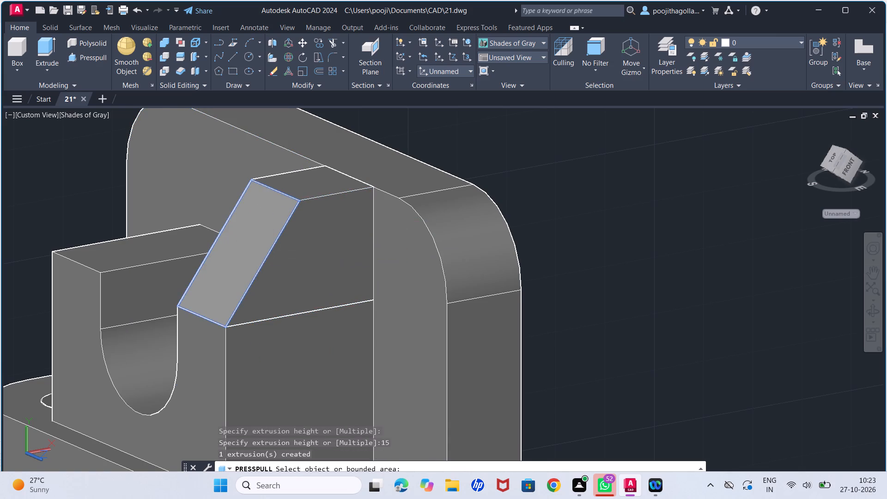
{"action": "middle_click_drag", "start_coordinate": [233, 249], "coordinate": [253, 264]}
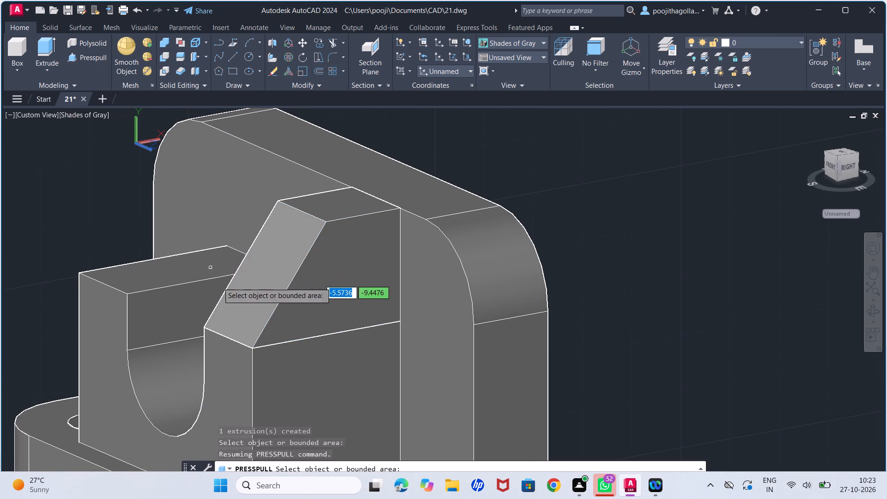
{"action": "middle_click_drag", "start_coordinate": [215, 275], "coordinate": [265, 297], "text": "shift"}
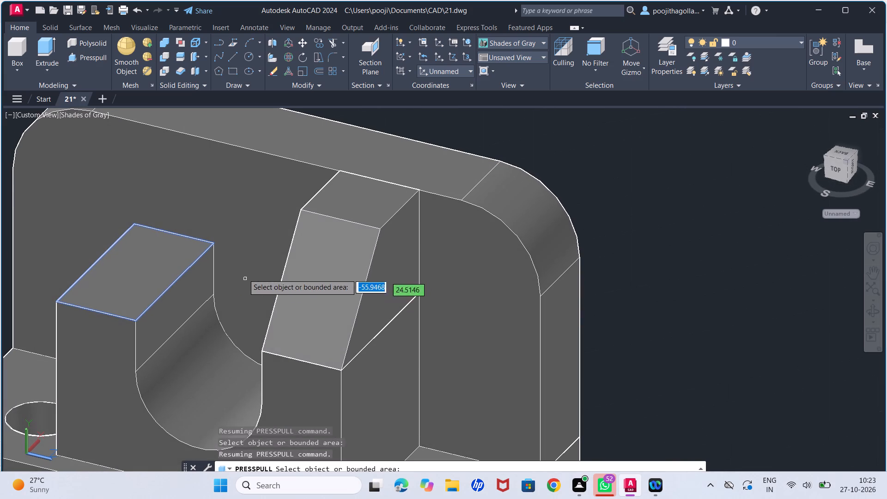
{"action": "key", "text": "Escape"}
Copy the sloped rib from its lower front corner to the matching top front corner of the block's other arm.
{"action": "left_click", "coordinate": [345, 320]}
{"action": "type", "text": "co"}
{"action": "key", "text": "Return"}
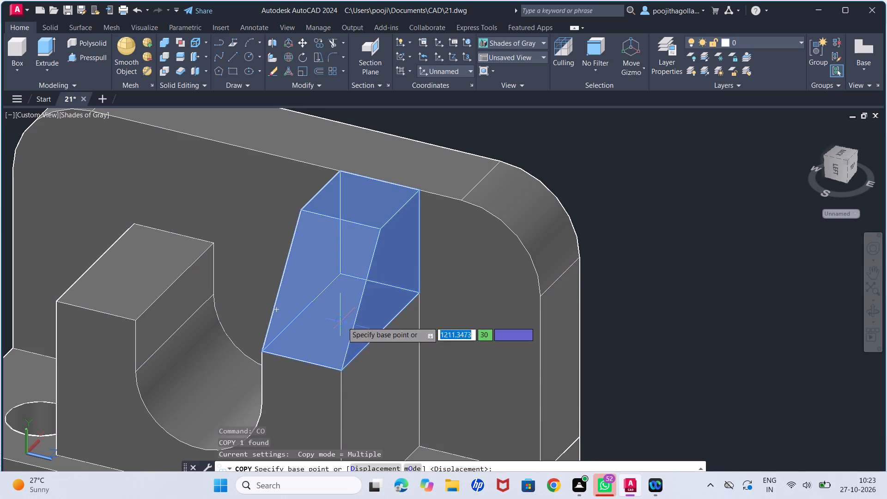
{"action": "left_click", "coordinate": [263, 347]}
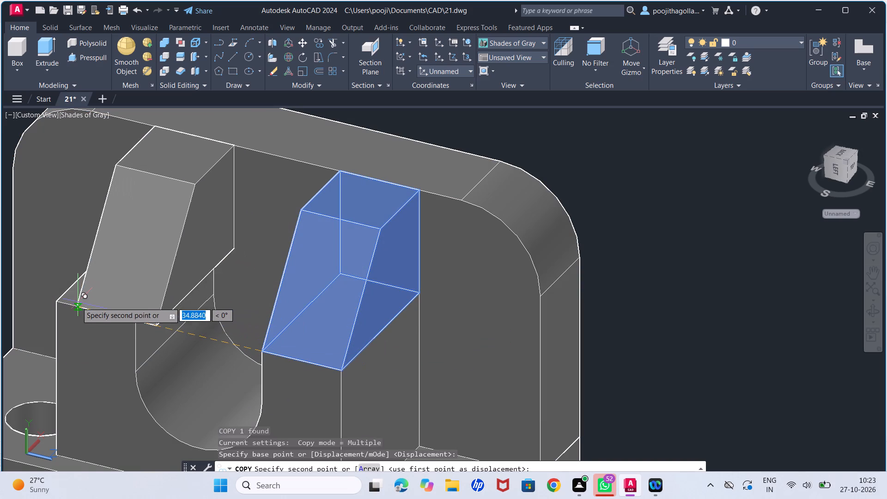
{"action": "left_click", "coordinate": [54, 300]}
{"action": "key", "text": "Escape"}
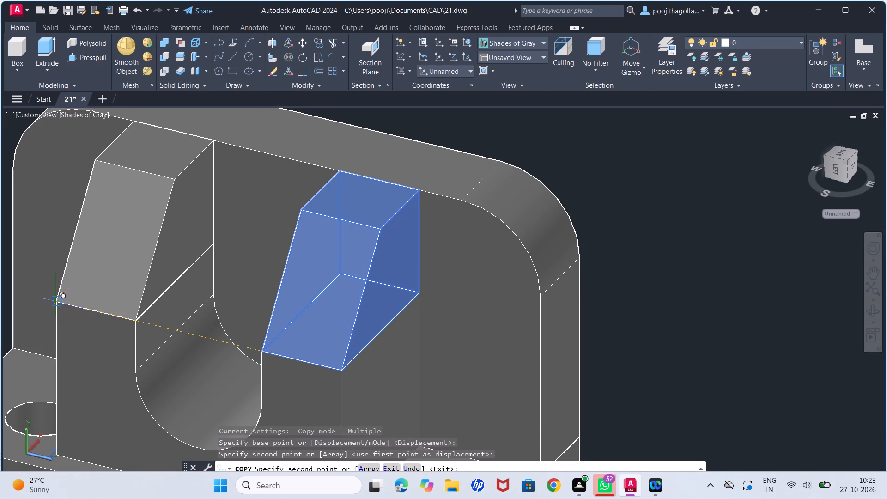
Presspull the U-shaped area between the two ribs through the upright plate to continue the block's slot.
{"action": "scroll", "coordinate": [145, 295], "scroll_direction": "down", "scroll_amount": 2}
{"action": "middle_click_drag", "start_coordinate": [213, 304], "coordinate": [222, 318]}
{"action": "scroll", "coordinate": [196, 310], "scroll_direction": "up", "scroll_amount": 1}
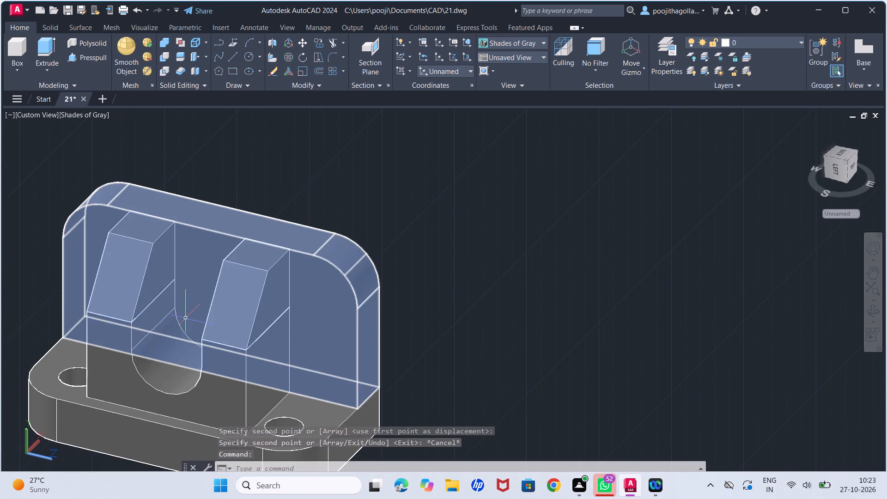
{"action": "middle_click_drag", "start_coordinate": [179, 315], "coordinate": [206, 298], "text": "shift"}
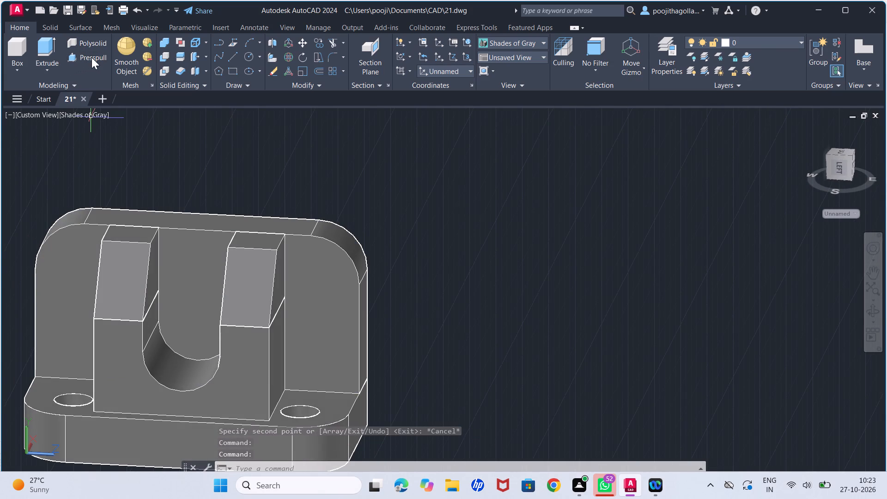
{"action": "left_click", "coordinate": [91, 57]}
{"action": "left_click_drag", "start_coordinate": [194, 266], "coordinate": [207, 250]}
{"action": "left_click", "coordinate": [254, 181]}
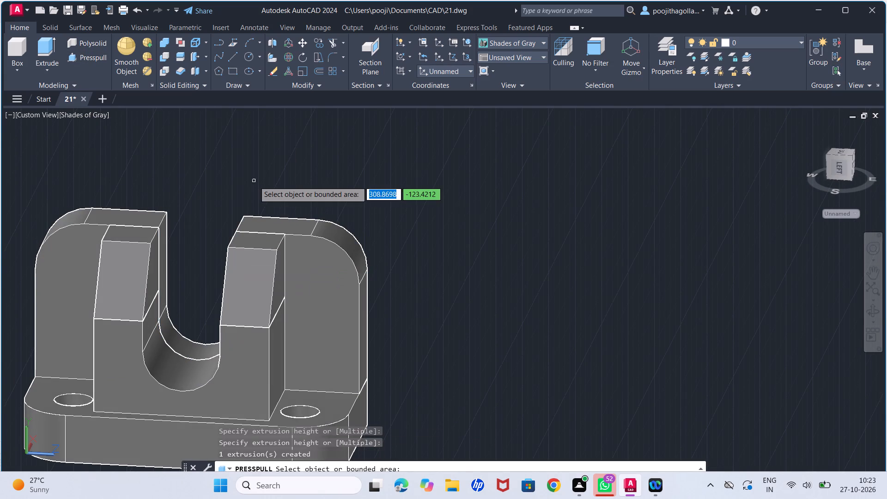
{"action": "key", "text": "Escape"}
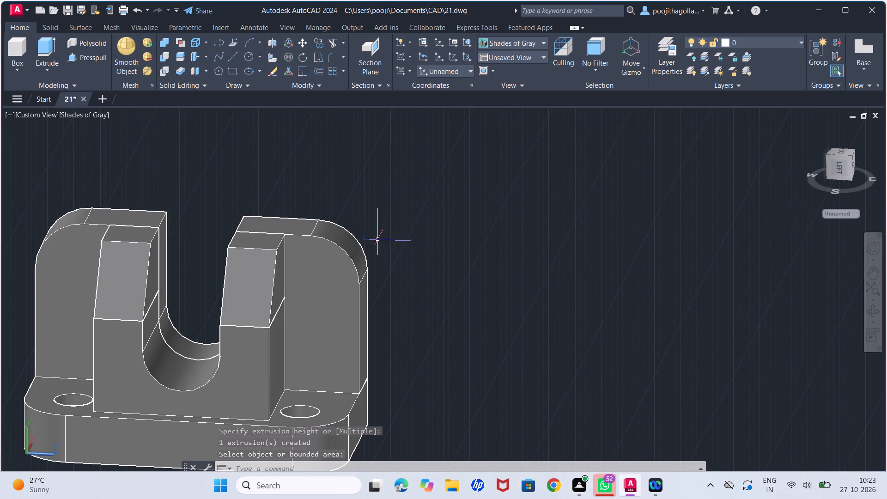
Draw a circle of radius 3 near the middle of the original rib's outer side face.
{"action": "middle_click_drag", "start_coordinate": [540, 246], "coordinate": [489, 271], "text": "shift"}
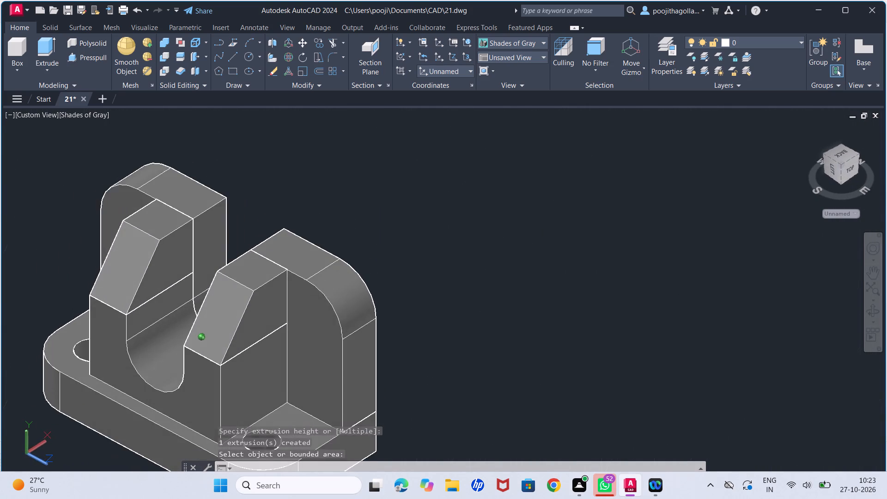
{"action": "middle_click_drag", "start_coordinate": [489, 271], "coordinate": [492, 269], "text": "shift"}
{"action": "middle_click_drag", "start_coordinate": [434, 301], "coordinate": [487, 265]}
{"action": "scroll", "coordinate": [450, 268], "scroll_direction": "up", "scroll_amount": 1}
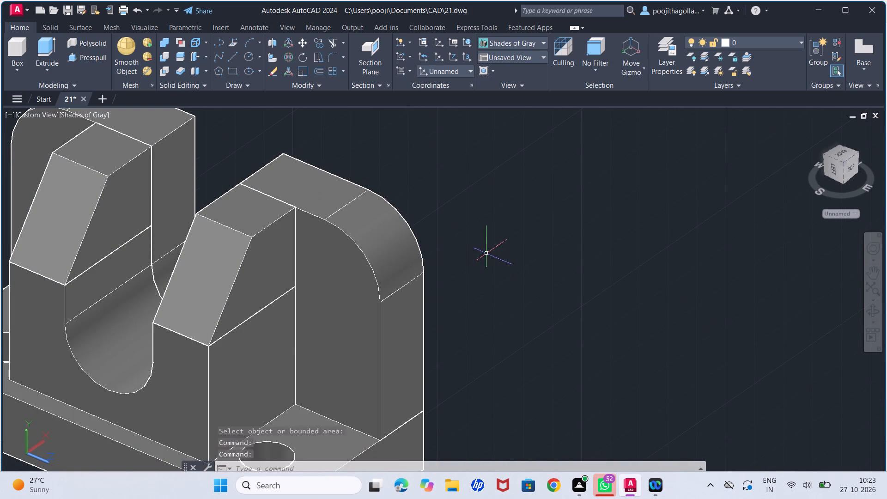
{"action": "key", "text": "c"}
{"action": "key", "text": "Return"}
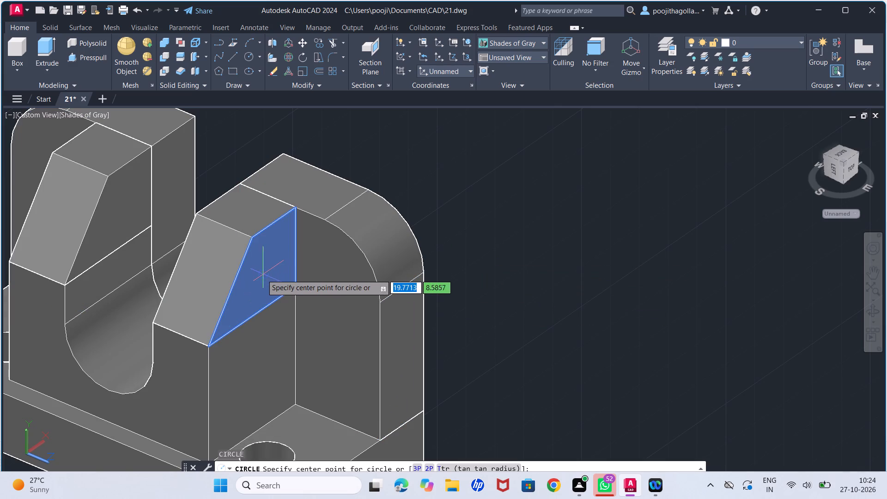
{"action": "left_click", "coordinate": [262, 274]}
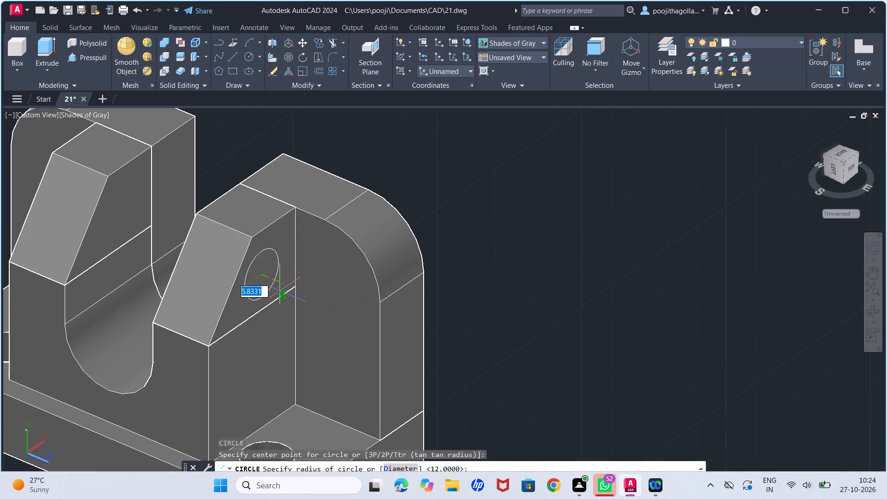
{"action": "key", "text": "3"}
{"action": "key", "text": "Return"}
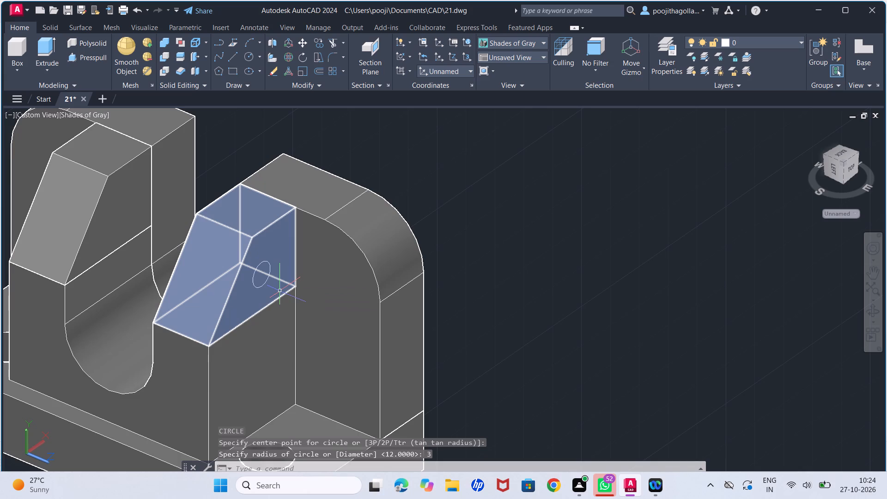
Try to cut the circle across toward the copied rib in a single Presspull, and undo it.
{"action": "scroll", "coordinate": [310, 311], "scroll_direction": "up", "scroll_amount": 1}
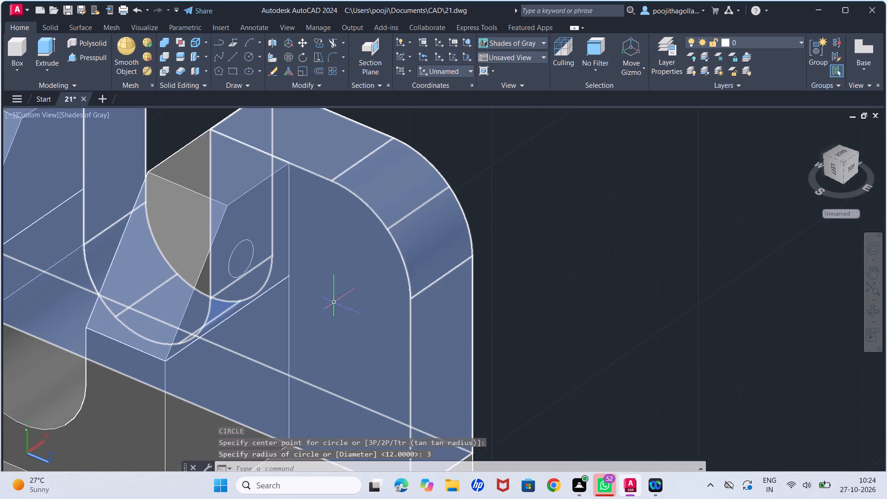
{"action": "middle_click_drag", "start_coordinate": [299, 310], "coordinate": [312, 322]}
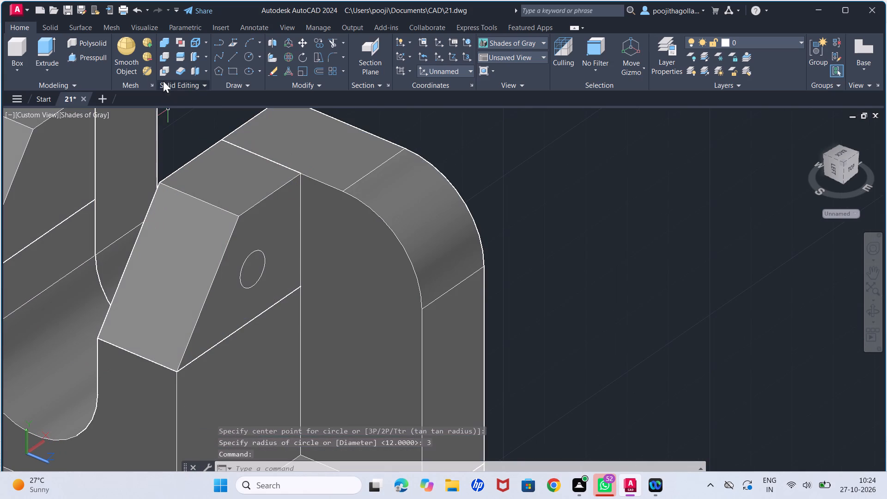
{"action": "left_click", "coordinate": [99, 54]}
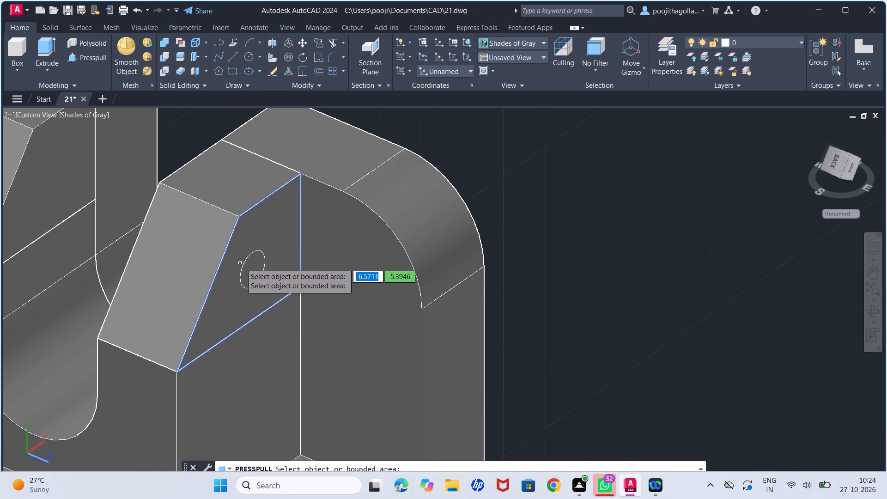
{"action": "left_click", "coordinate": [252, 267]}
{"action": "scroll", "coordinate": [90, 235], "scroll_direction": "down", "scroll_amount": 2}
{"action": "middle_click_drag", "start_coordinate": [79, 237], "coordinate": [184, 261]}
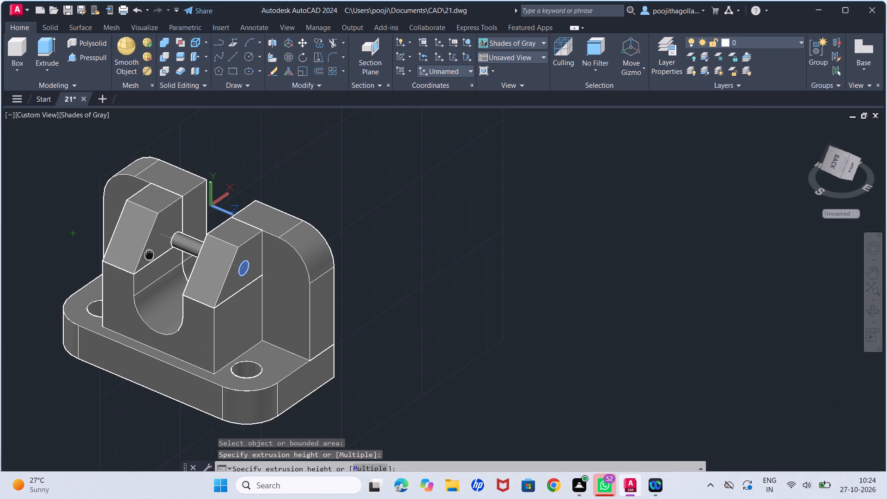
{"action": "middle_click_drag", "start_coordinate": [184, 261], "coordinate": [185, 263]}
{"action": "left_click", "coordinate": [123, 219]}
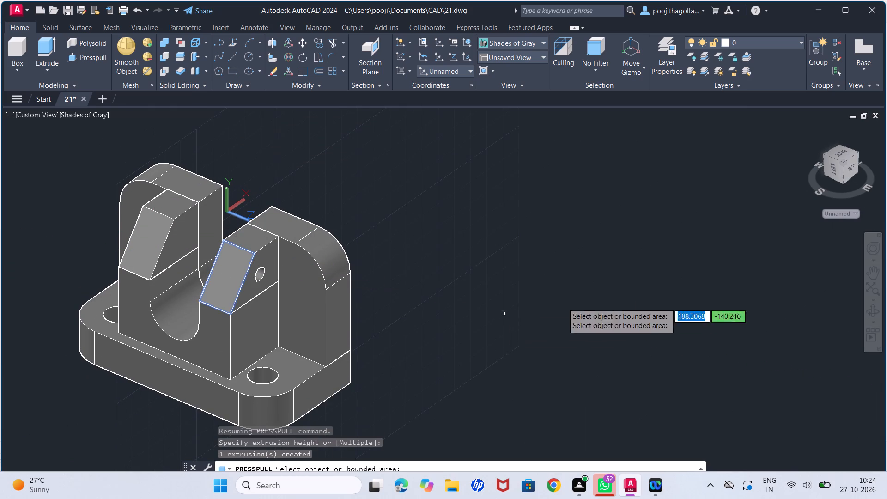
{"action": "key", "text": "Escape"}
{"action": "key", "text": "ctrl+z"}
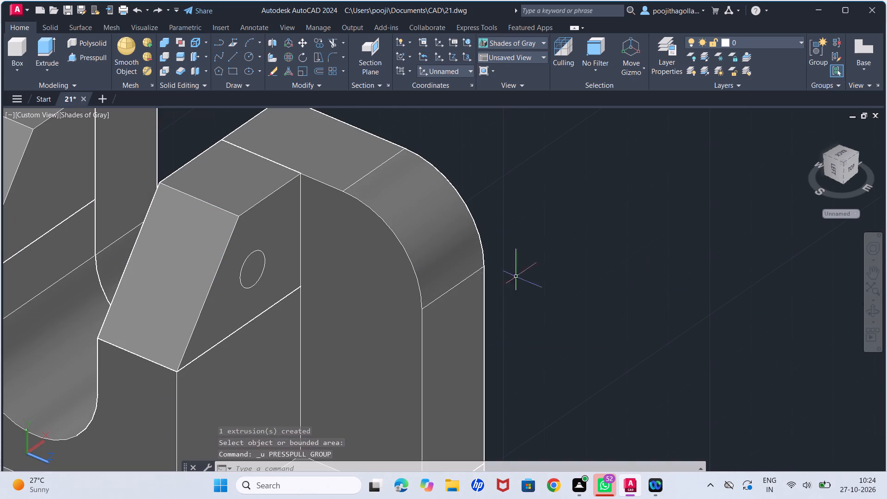
Draw a circle of radius 3 near the middle of the copied rib's slot-facing side face.
{"action": "scroll", "coordinate": [265, 267], "scroll_direction": "down", "scroll_amount": 2}
{"action": "middle_click_drag", "start_coordinate": [276, 264], "coordinate": [320, 299]}
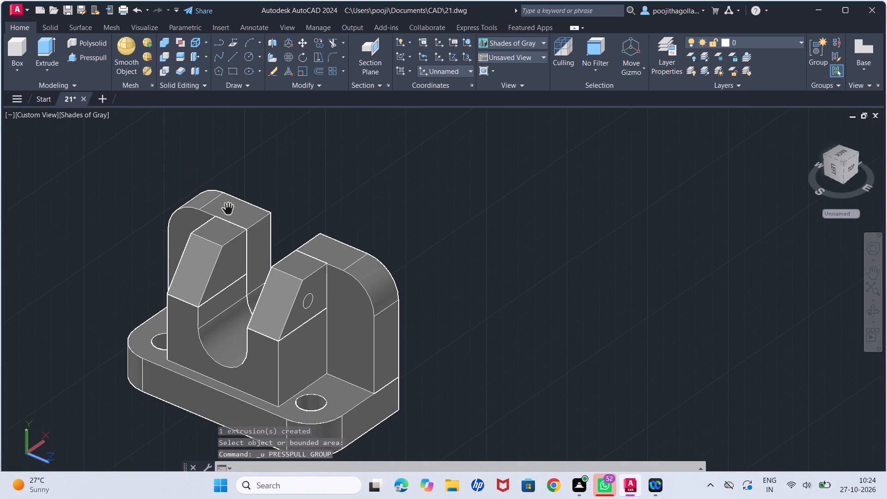
{"action": "left_click", "coordinate": [96, 58]}
{"action": "scroll", "coordinate": [230, 251], "scroll_direction": "up", "scroll_amount": 2}
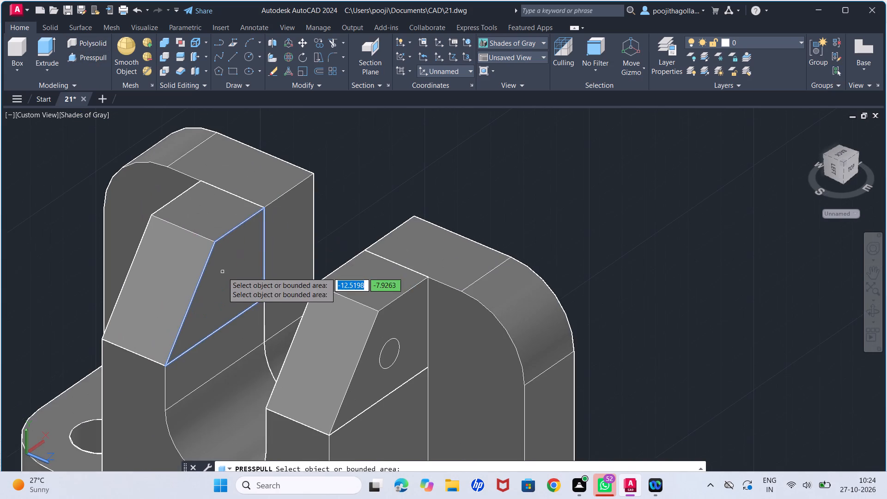
{"action": "key", "text": "Escape"}
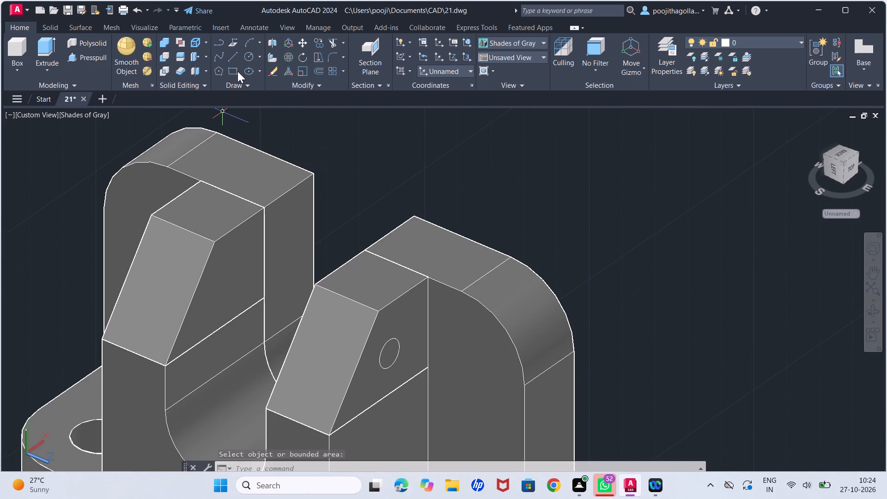
{"action": "left_click", "coordinate": [249, 57]}
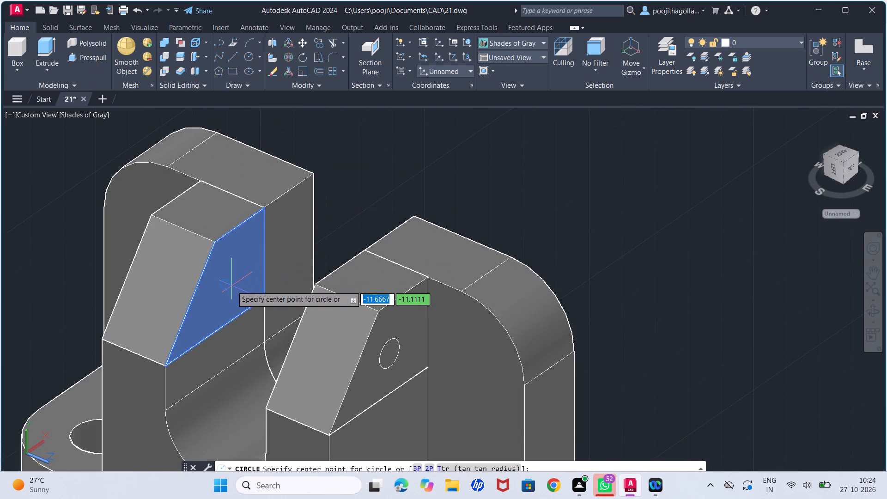
{"action": "left_click", "coordinate": [226, 285]}
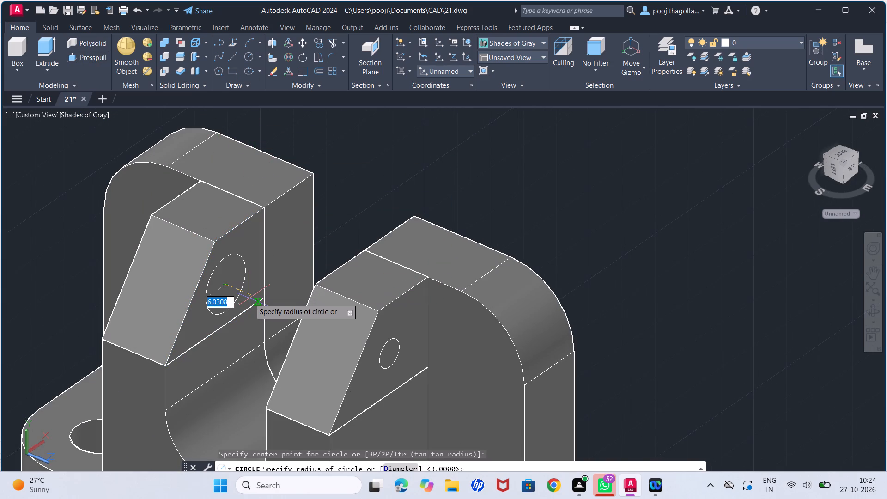
{"action": "key", "text": "3"}
{"action": "key", "text": "Return"}
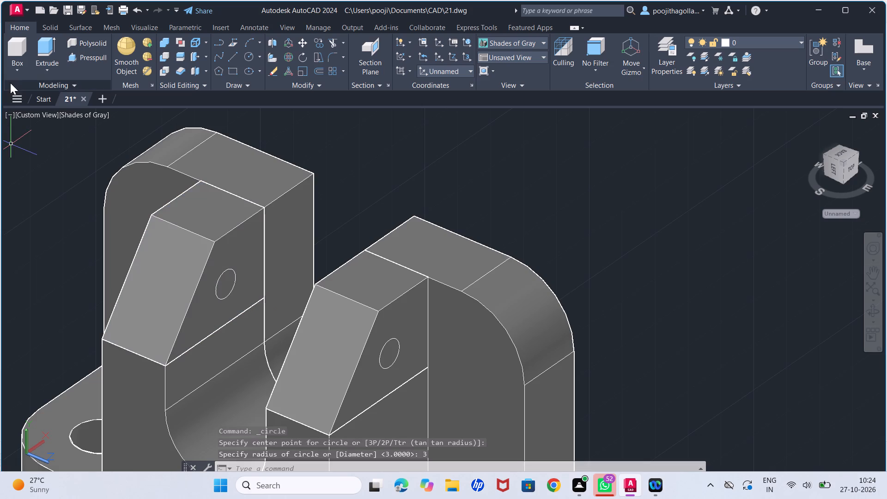
Presspull each of the two radius 3 circles through its rib to cut the pin holes.
{"action": "left_click", "coordinate": [96, 59]}
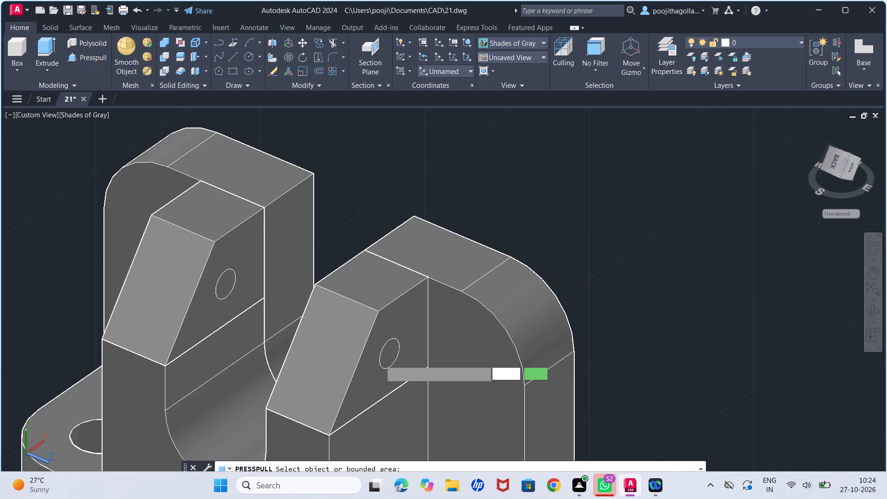
{"action": "left_click", "coordinate": [388, 356]}
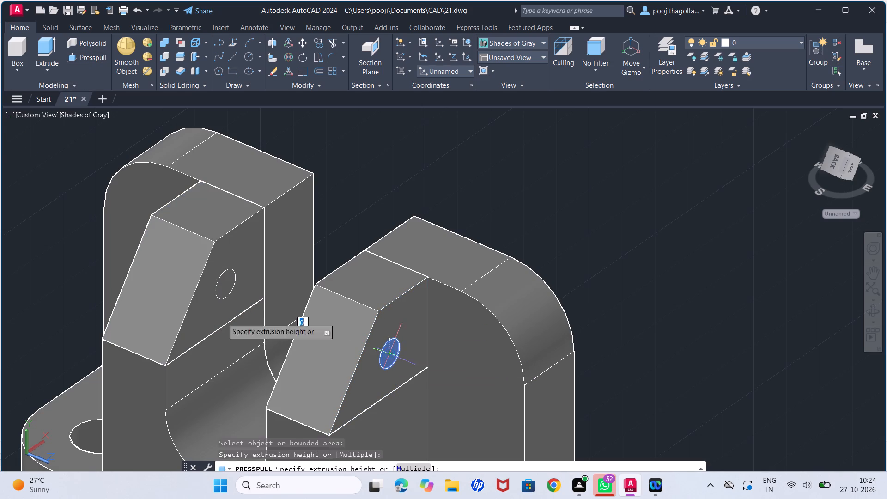
{"action": "left_click", "coordinate": [13, 235]}
{"action": "left_click", "coordinate": [232, 285]}
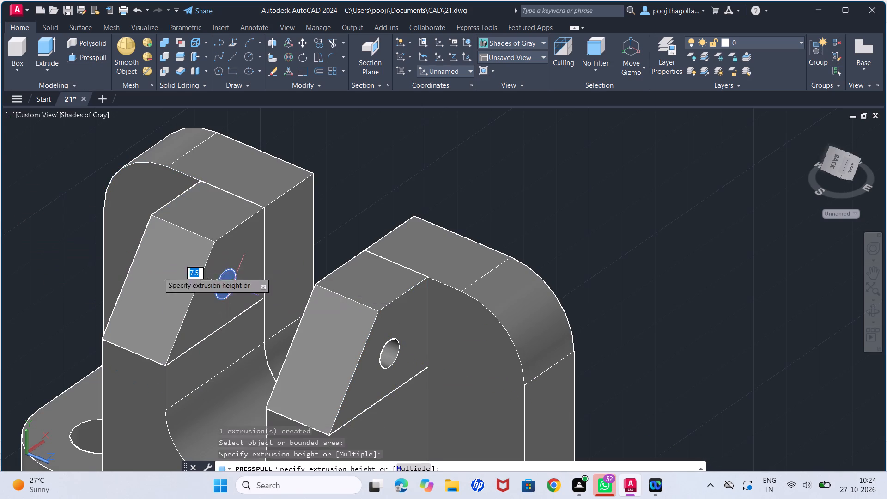
{"action": "left_click", "coordinate": [19, 207]}
{"action": "scroll", "coordinate": [268, 319], "scroll_direction": "down", "scroll_amount": 1}
{"action": "key", "text": "Escape"}
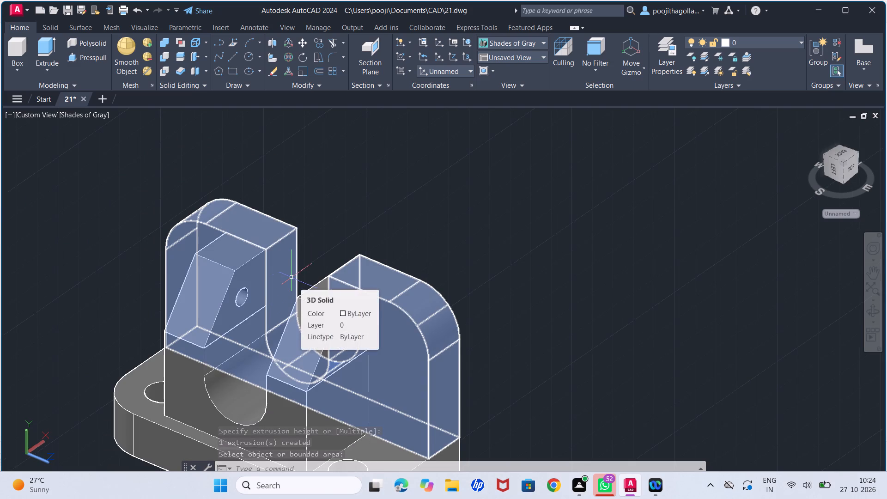
Union the base plate, upright plate, slotted block and both ribs into one solid, selecting the whole model.
{"action": "scroll", "coordinate": [342, 344], "scroll_direction": "down", "scroll_amount": 2}
{"action": "middle_click_drag", "start_coordinate": [355, 354], "coordinate": [355, 321]}
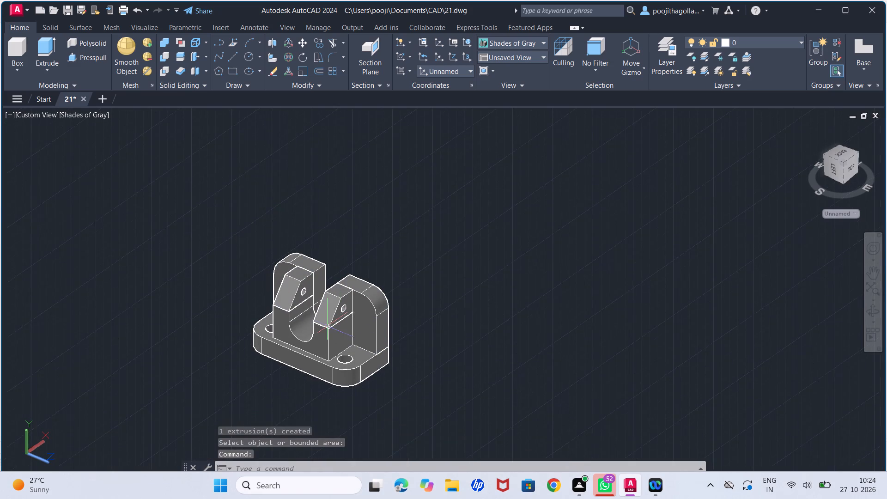
{"action": "scroll", "coordinate": [328, 326], "scroll_direction": "up", "scroll_amount": 2}
{"action": "scroll", "coordinate": [577, 265], "scroll_direction": "down", "scroll_amount": 1}
{"action": "type", "text": "uni"}
{"action": "key", "text": "Return"}
{"action": "left_click", "coordinate": [587, 193]}
{"action": "left_click", "coordinate": [206, 429]}
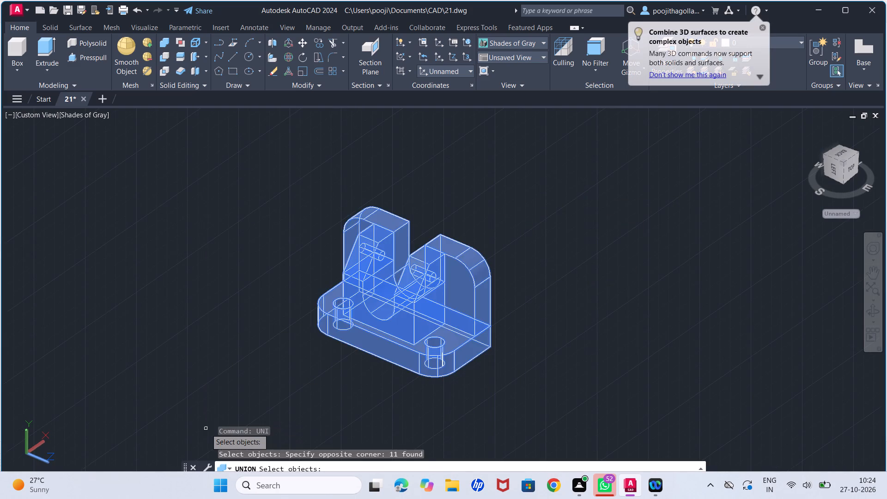
{"action": "key", "text": "Return"}
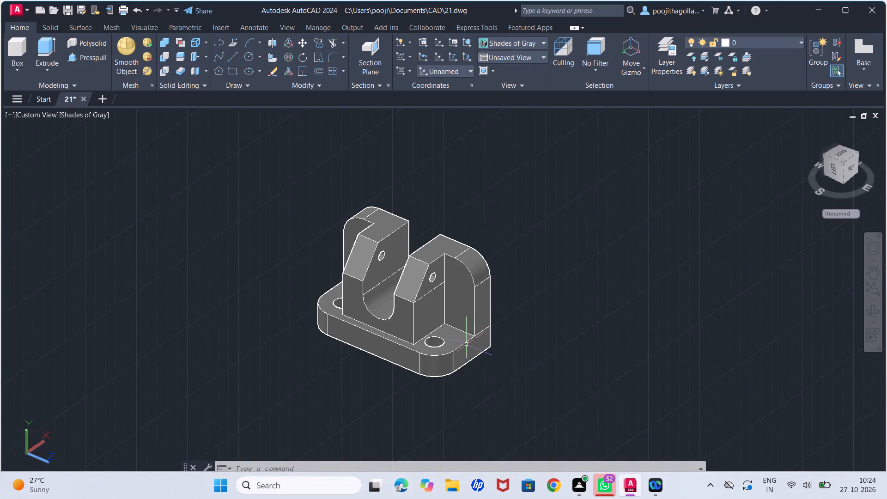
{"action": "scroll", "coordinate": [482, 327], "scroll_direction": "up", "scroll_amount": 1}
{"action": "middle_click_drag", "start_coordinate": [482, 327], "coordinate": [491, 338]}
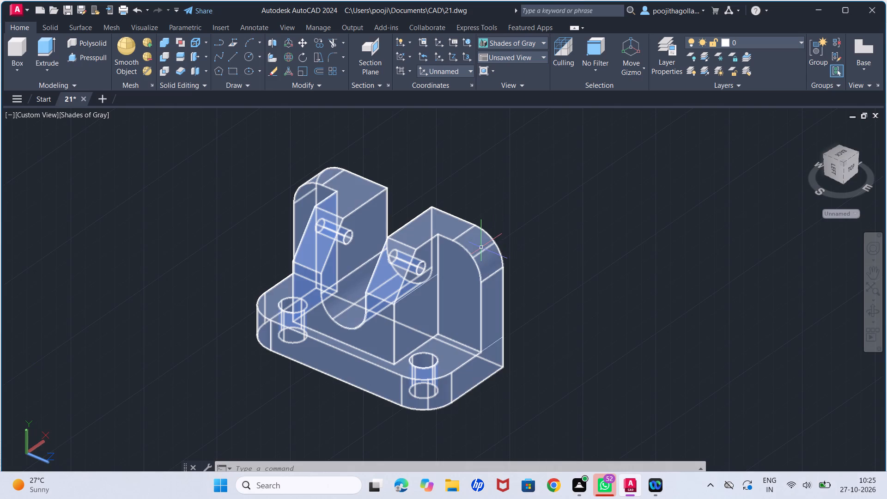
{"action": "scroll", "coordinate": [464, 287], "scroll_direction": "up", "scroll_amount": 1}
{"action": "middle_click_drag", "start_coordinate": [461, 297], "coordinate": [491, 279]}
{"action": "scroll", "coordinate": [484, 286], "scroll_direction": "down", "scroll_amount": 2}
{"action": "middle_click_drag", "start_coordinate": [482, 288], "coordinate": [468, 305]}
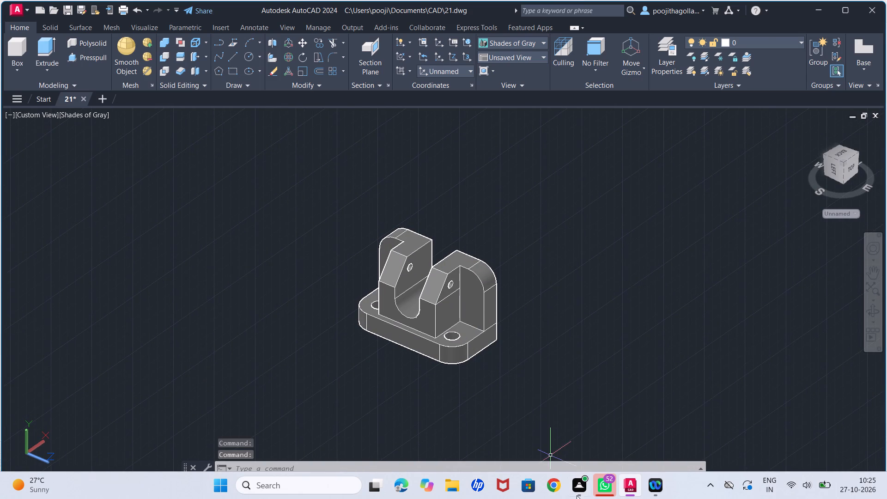
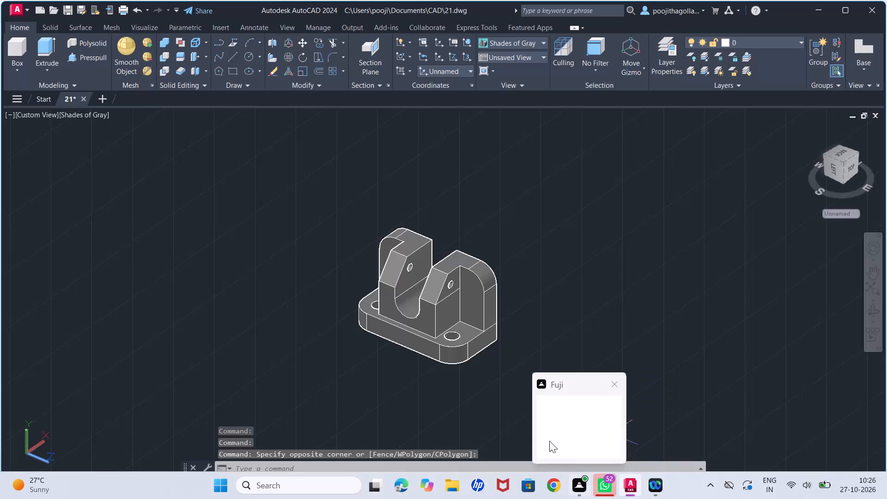
Inspect the united solid up close, checking the rib pin holes, U-slot, upright plate and base holes.
{"action": "scroll", "coordinate": [433, 323], "scroll_direction": "up", "scroll_amount": 2}
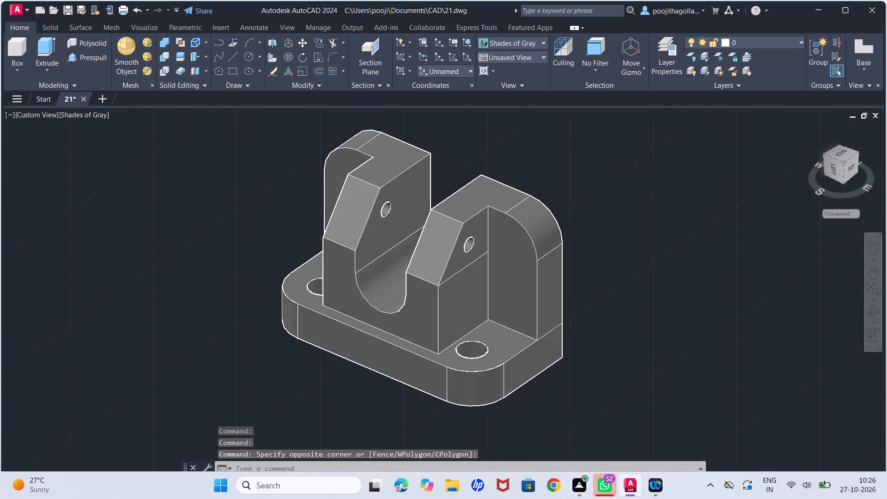
{"action": "middle_click_drag", "start_coordinate": [463, 331], "coordinate": [432, 335]}
{"action": "scroll", "coordinate": [432, 335], "scroll_direction": "down", "scroll_amount": 1}
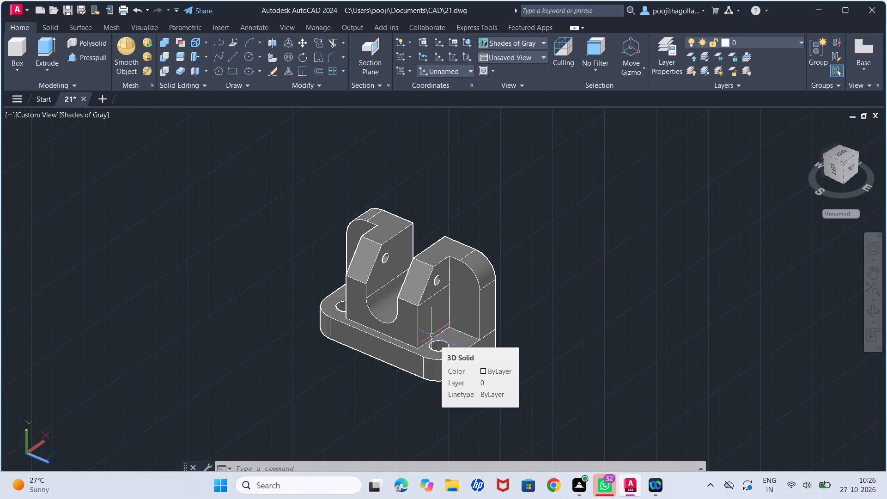
{"action": "scroll", "coordinate": [440, 300], "scroll_direction": "up", "scroll_amount": 1}
{"action": "middle_click_drag", "start_coordinate": [435, 310], "coordinate": [390, 340]}
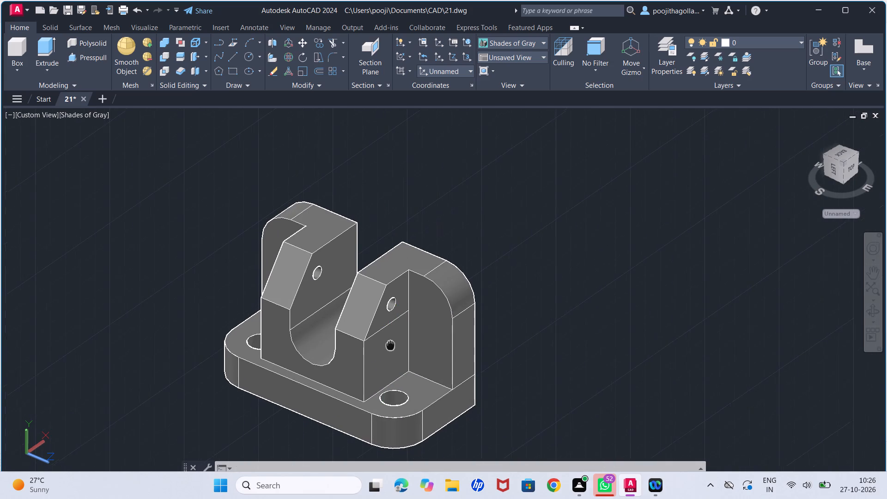
{"action": "middle_click_drag", "start_coordinate": [390, 340], "coordinate": [390, 314]}
{"action": "scroll", "coordinate": [390, 314], "scroll_direction": "up", "scroll_amount": 1}
{"action": "middle_click_drag", "start_coordinate": [421, 323], "coordinate": [474, 321]}
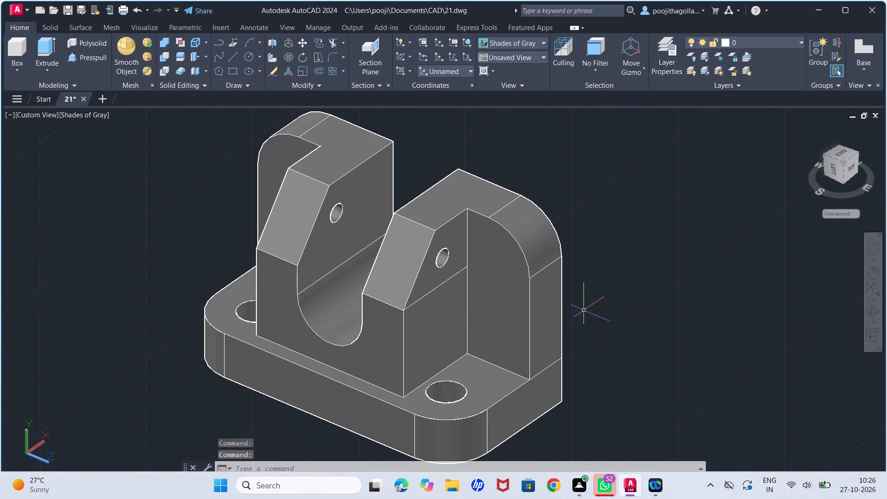
Save the drawing 21 with the completed solid model.
{"action": "key", "text": "ctrl+s"}
{"action": "key", "text": "ctrl+s"}
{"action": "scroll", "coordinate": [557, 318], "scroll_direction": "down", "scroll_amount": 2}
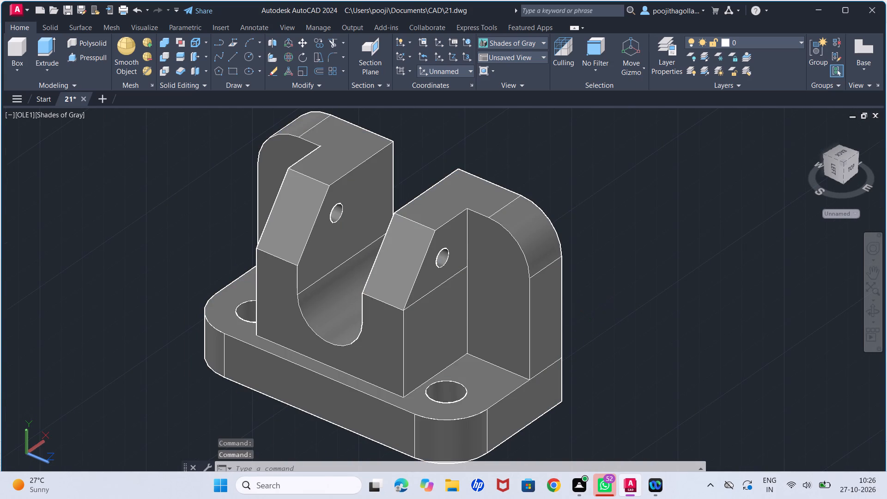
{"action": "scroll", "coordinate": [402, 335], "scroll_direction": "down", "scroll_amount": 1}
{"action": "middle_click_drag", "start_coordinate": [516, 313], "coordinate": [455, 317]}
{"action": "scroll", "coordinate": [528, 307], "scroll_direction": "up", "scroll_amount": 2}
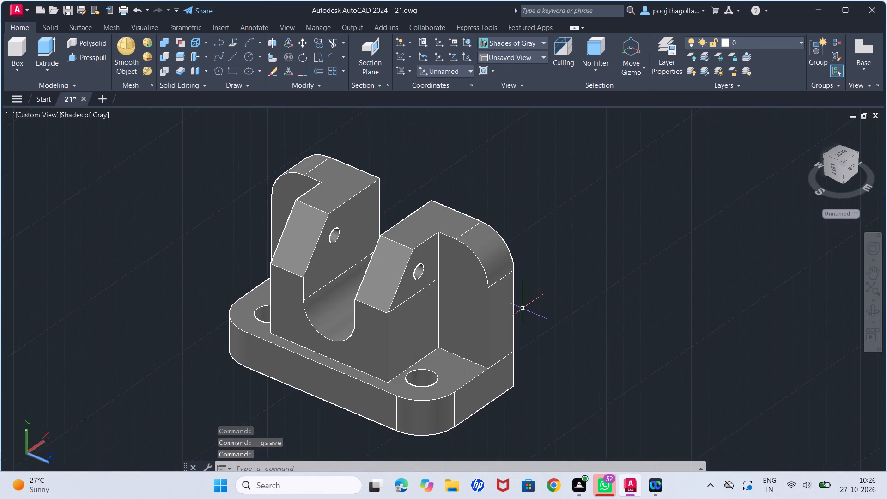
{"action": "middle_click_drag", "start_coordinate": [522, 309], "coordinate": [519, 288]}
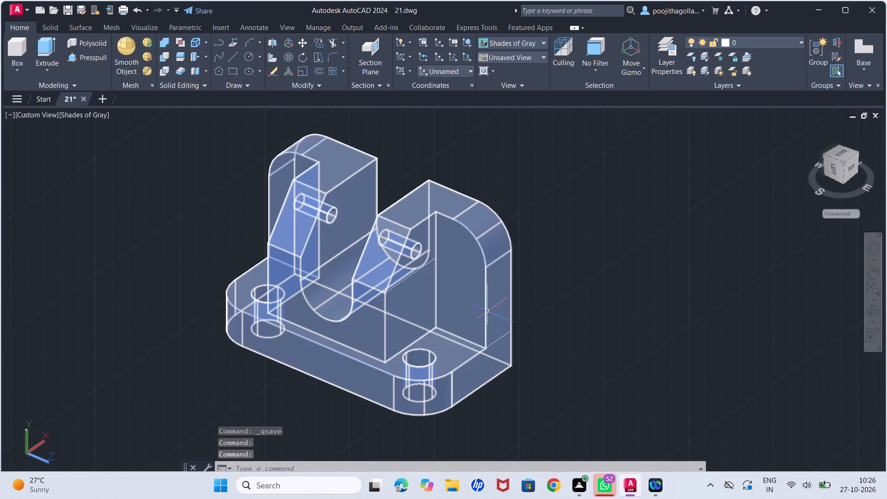
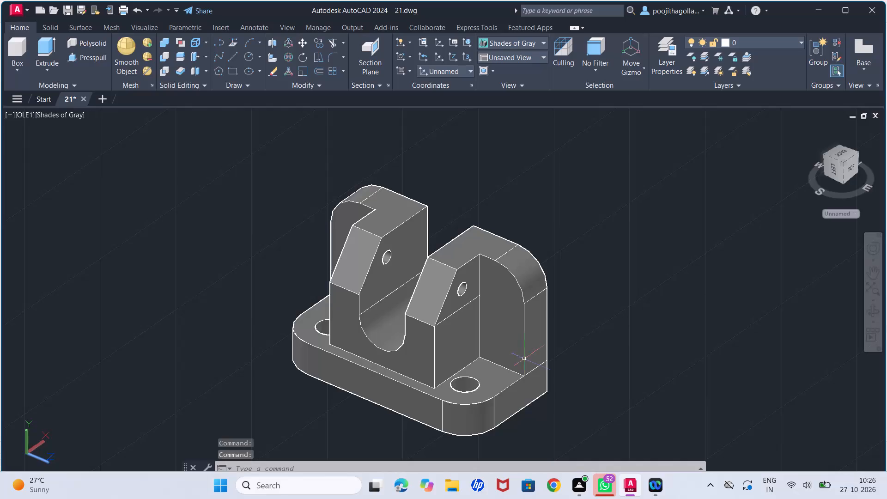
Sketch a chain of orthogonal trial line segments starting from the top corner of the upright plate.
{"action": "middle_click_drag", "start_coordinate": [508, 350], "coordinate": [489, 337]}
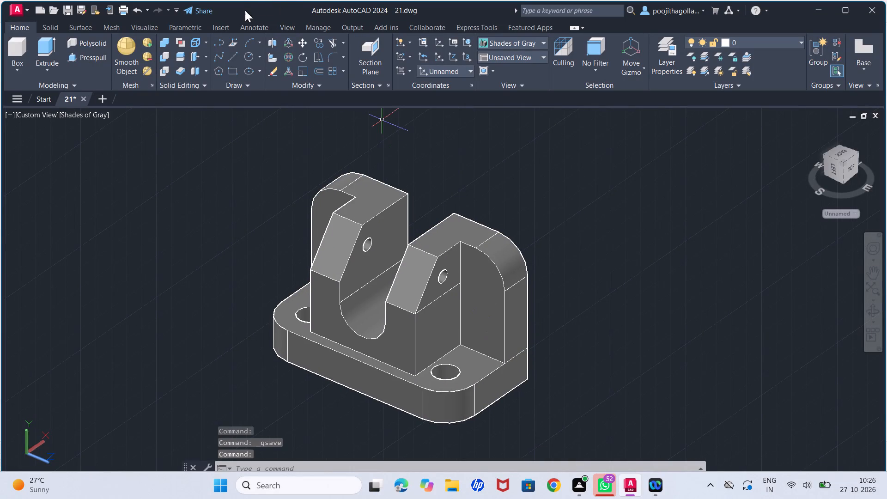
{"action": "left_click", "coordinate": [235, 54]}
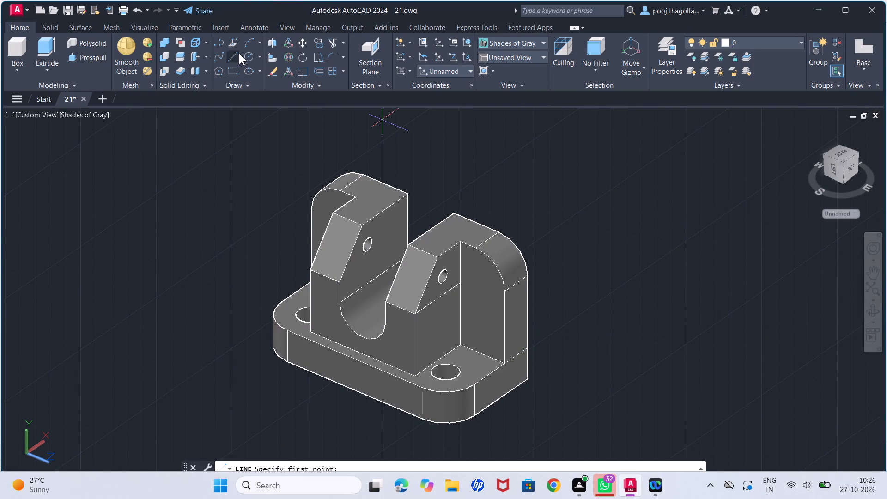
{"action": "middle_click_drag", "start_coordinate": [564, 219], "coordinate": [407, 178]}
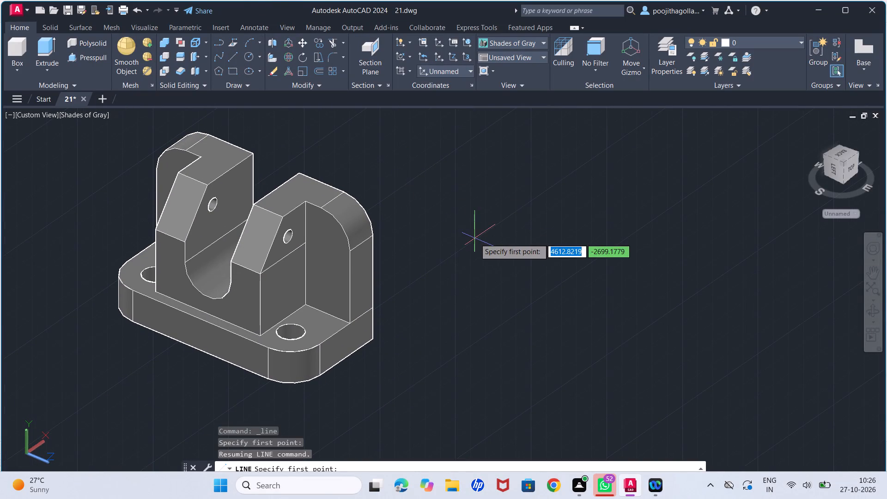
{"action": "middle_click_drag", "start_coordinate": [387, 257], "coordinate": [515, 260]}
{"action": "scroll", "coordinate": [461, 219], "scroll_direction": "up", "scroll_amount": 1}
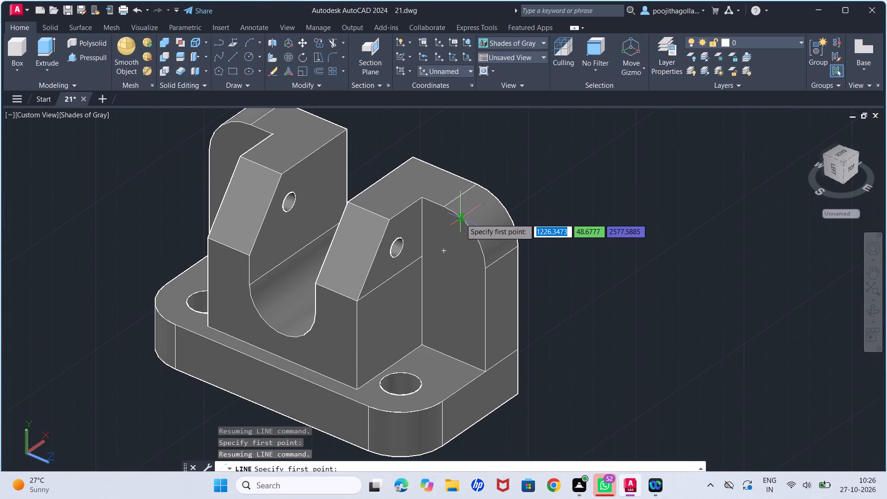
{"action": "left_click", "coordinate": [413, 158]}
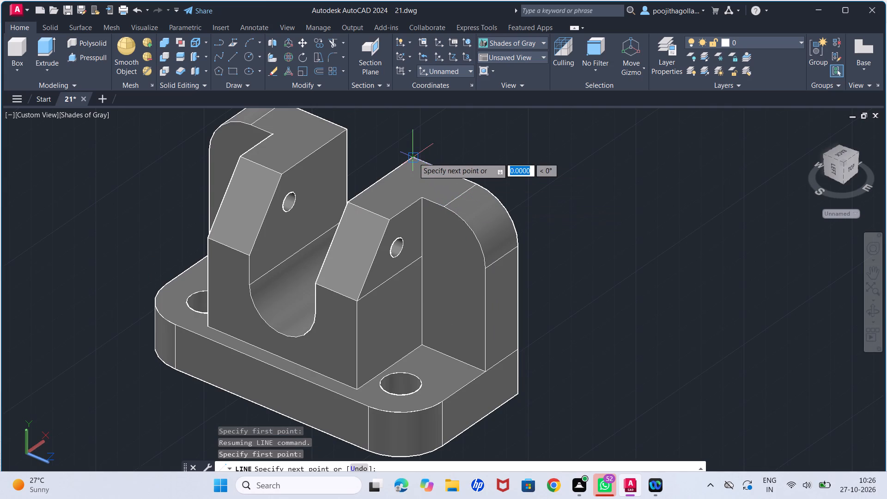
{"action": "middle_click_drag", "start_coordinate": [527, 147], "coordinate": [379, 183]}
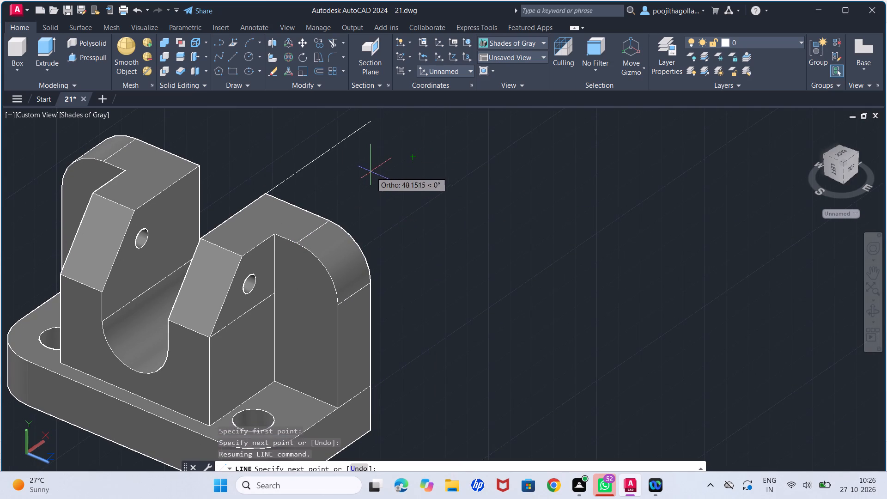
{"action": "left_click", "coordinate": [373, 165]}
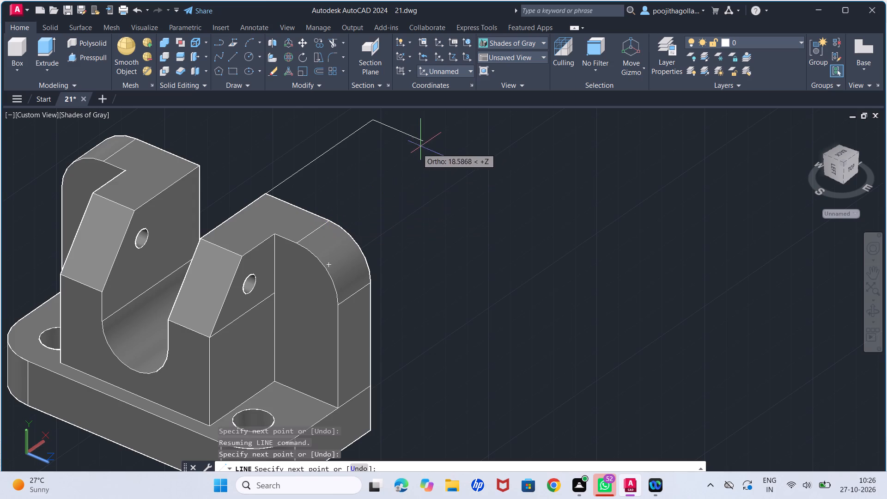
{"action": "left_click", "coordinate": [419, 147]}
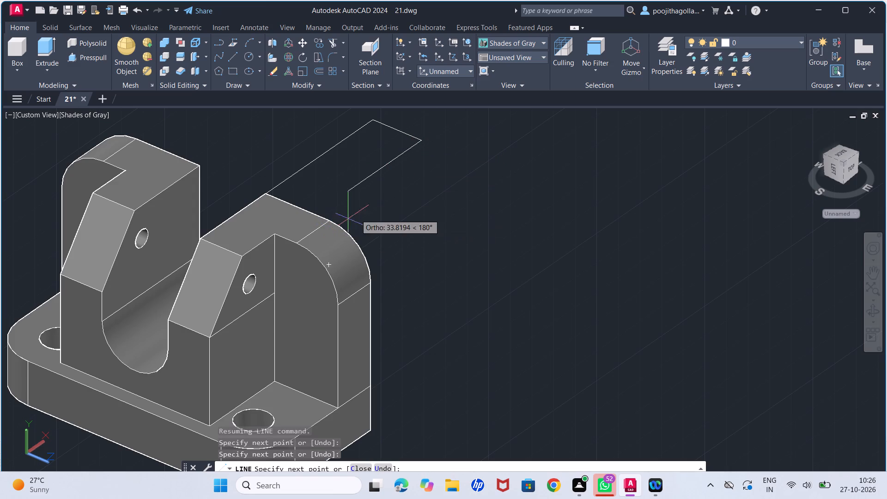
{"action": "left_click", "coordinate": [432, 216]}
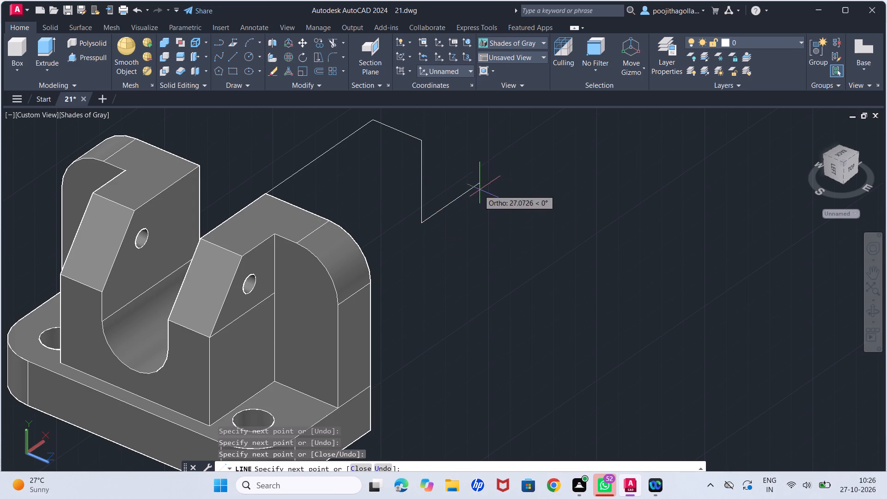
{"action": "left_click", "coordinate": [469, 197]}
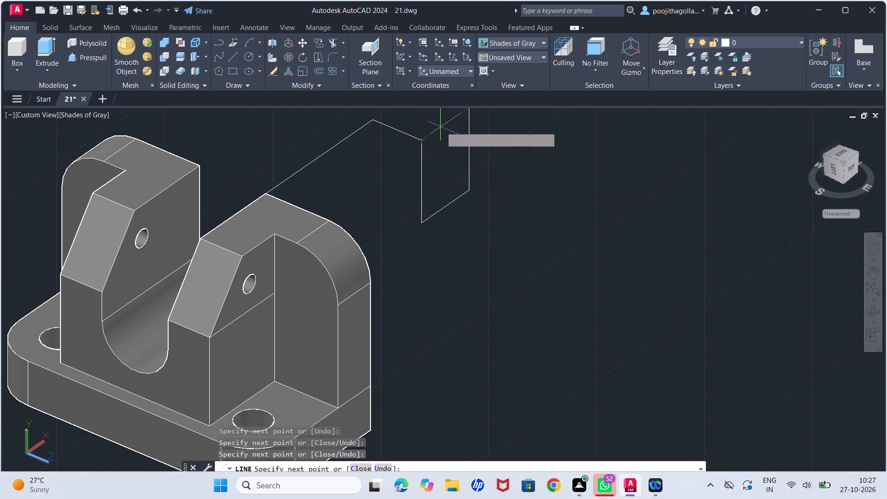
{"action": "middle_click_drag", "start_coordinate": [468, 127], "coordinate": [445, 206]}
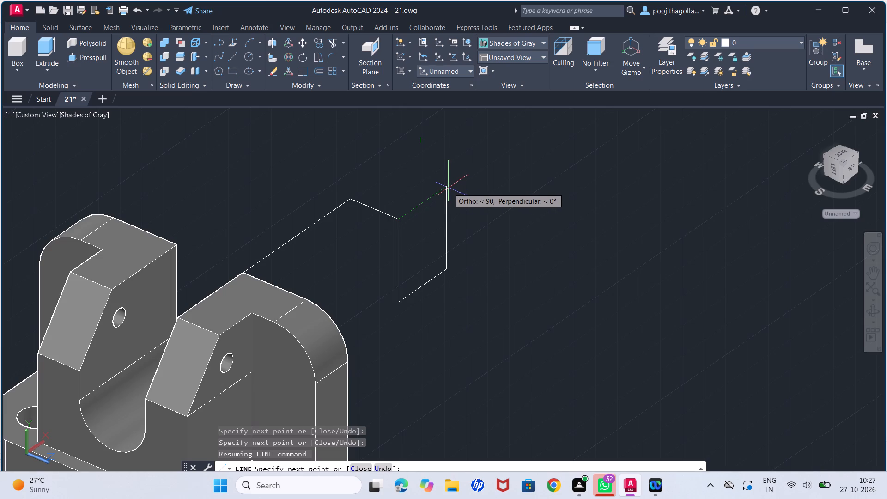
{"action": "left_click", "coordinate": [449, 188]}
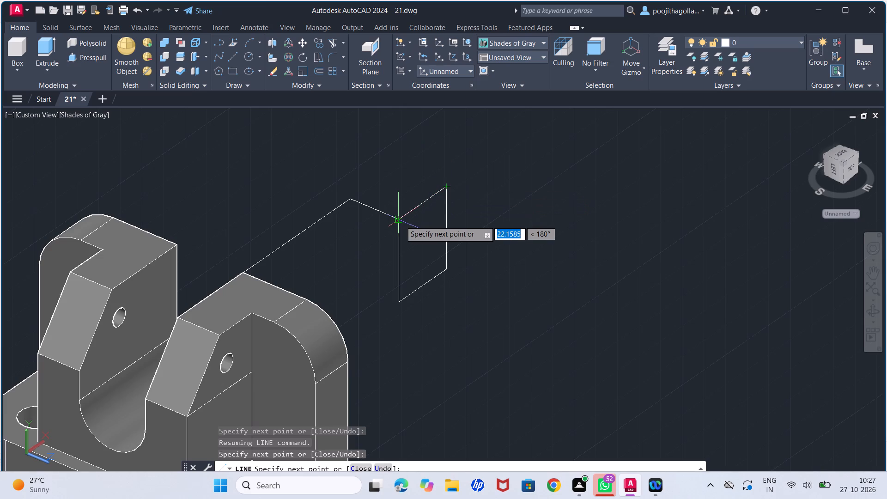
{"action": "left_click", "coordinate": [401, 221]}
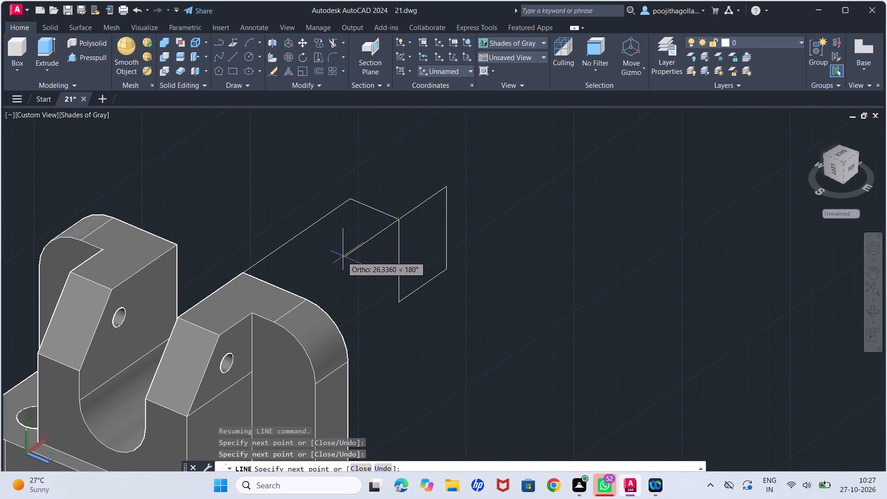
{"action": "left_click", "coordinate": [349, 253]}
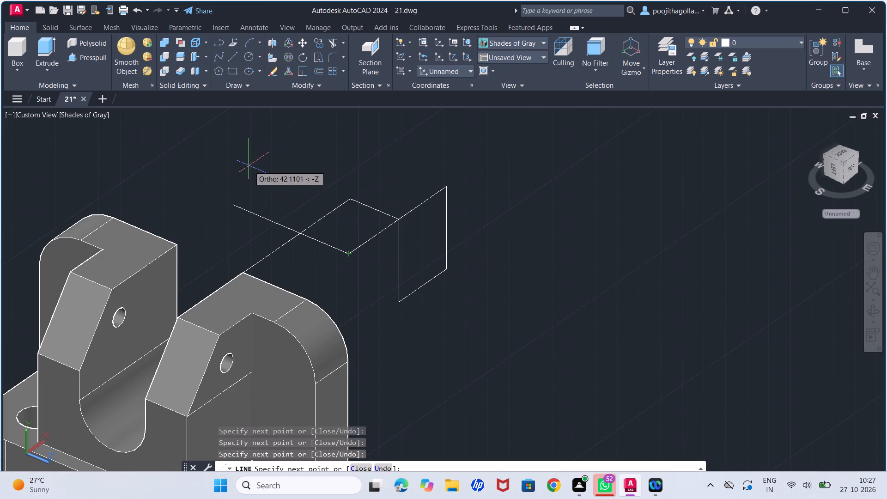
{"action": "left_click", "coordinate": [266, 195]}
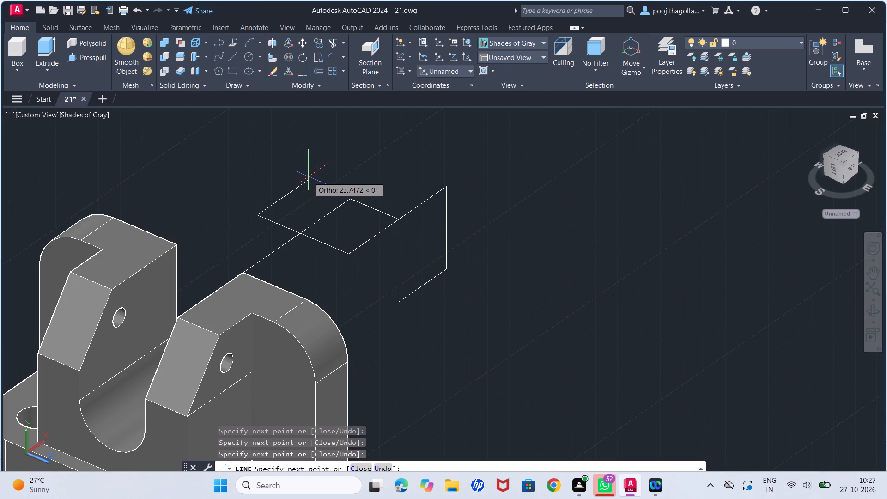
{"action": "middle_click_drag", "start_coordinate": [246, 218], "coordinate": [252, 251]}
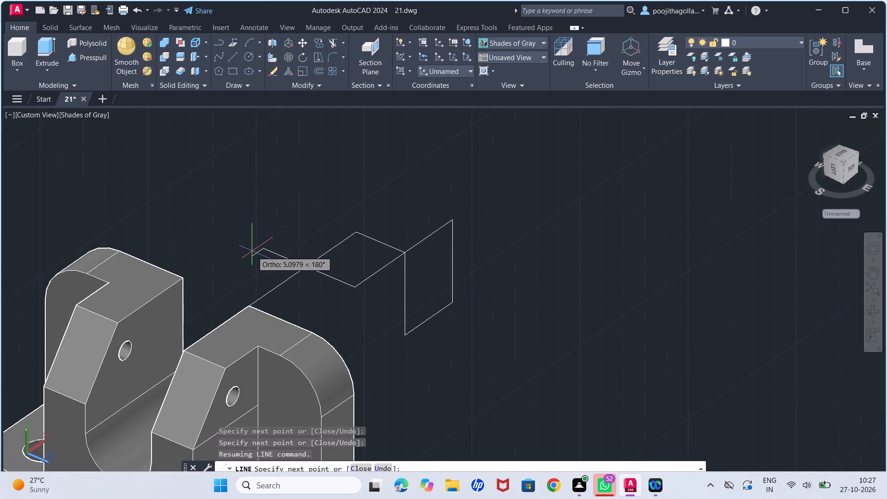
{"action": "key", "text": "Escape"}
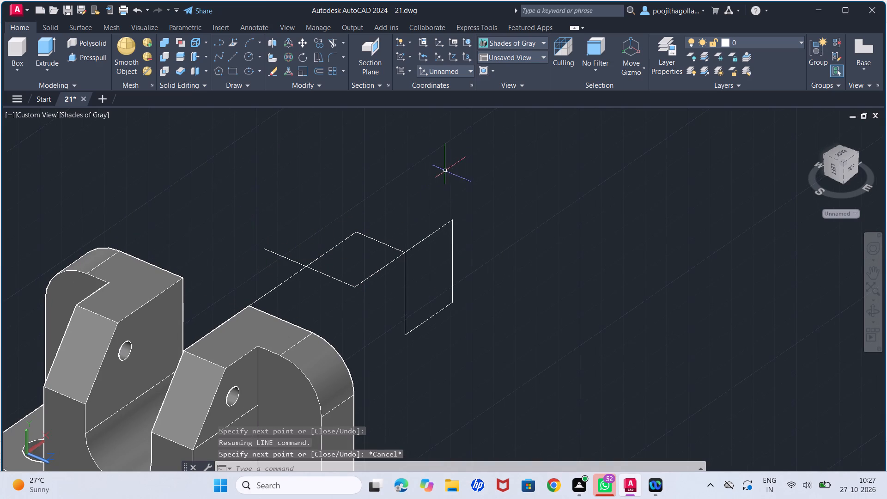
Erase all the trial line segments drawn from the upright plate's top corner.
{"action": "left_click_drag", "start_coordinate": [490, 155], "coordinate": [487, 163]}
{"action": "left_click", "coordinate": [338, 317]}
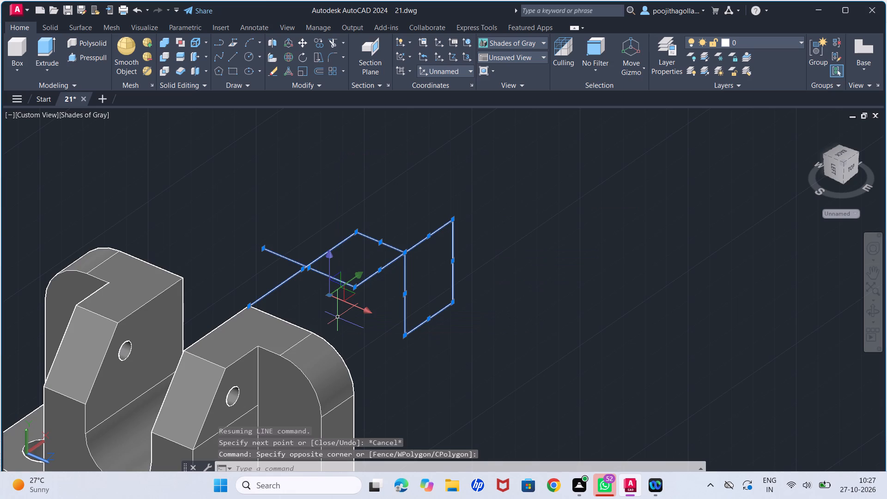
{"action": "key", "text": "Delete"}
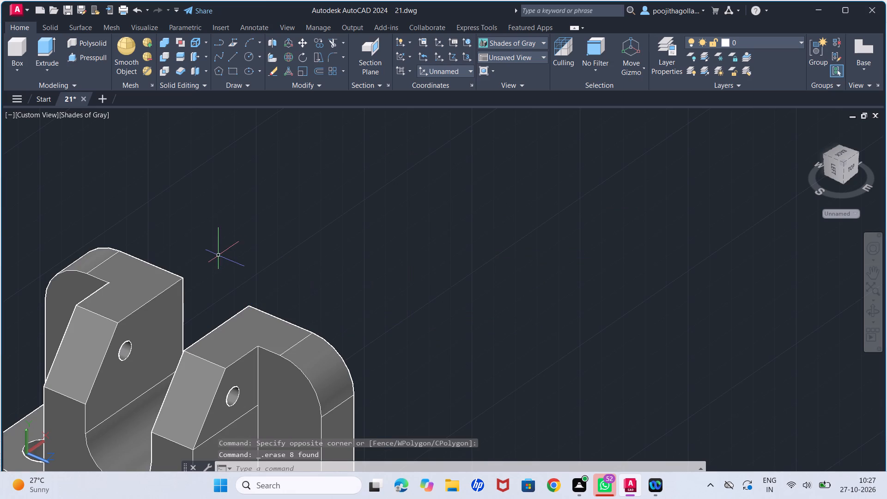
Move the united solid along the Z axis with the move gizmo, away from its original sketch profiles.
{"action": "scroll", "coordinate": [199, 324], "scroll_direction": "down", "scroll_amount": 1}
{"action": "middle_click_drag", "start_coordinate": [219, 380], "coordinate": [248, 337]}
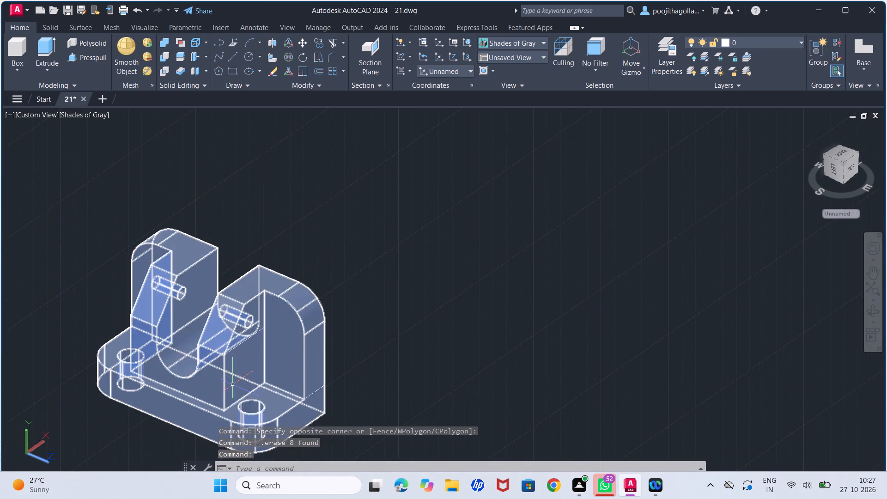
{"action": "scroll", "coordinate": [233, 385], "scroll_direction": "up", "scroll_amount": 1}
{"action": "middle_click_drag", "start_coordinate": [301, 374], "coordinate": [493, 370]}
{"action": "scroll", "coordinate": [483, 359], "scroll_direction": "down", "scroll_amount": 1}
{"action": "middle_click_drag", "start_coordinate": [483, 359], "coordinate": [434, 348]}
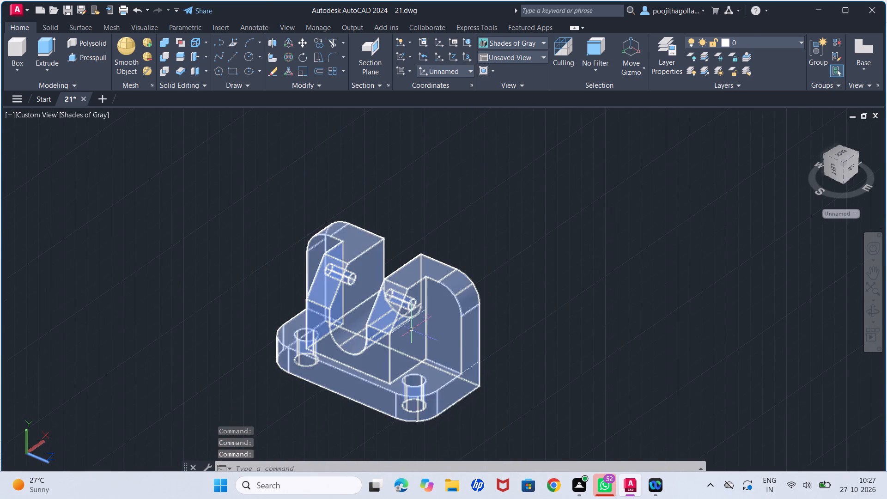
{"action": "scroll", "coordinate": [410, 328], "scroll_direction": "up", "scroll_amount": 1}
{"action": "left_click", "coordinate": [397, 289]}
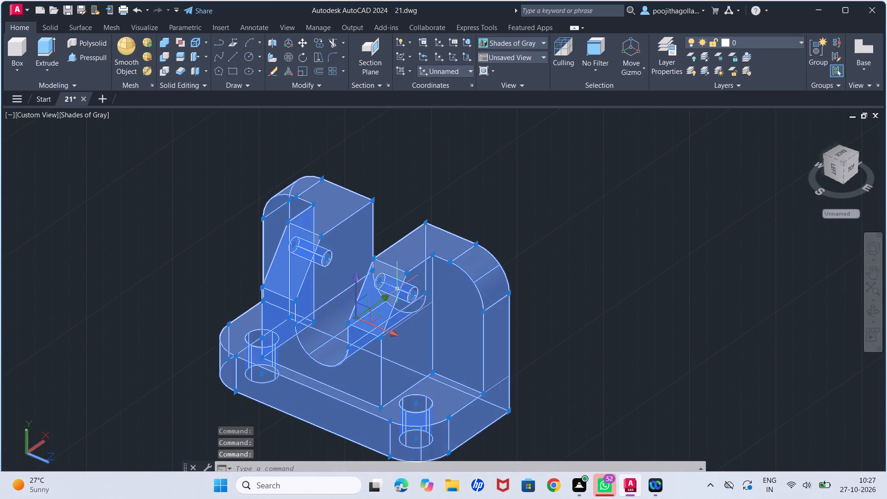
{"action": "scroll", "coordinate": [397, 289], "scroll_direction": "up", "scroll_amount": 3}
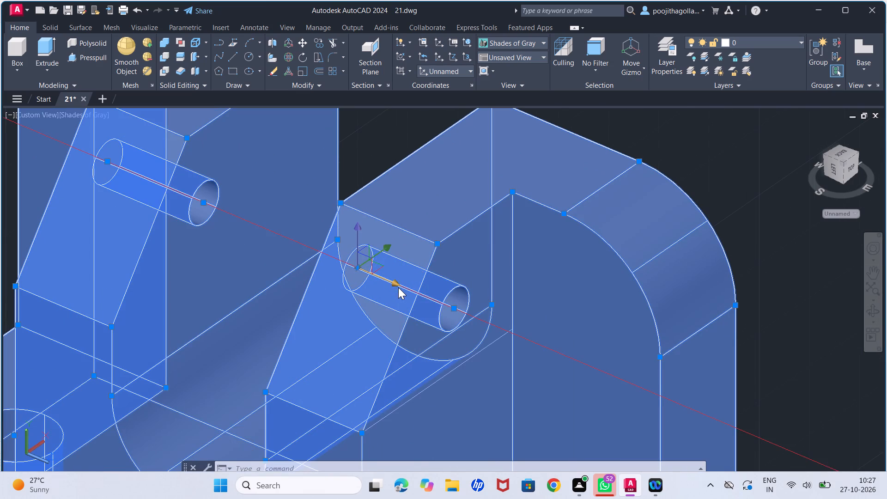
{"action": "left_click_drag", "start_coordinate": [396, 280], "coordinate": [358, 268]}
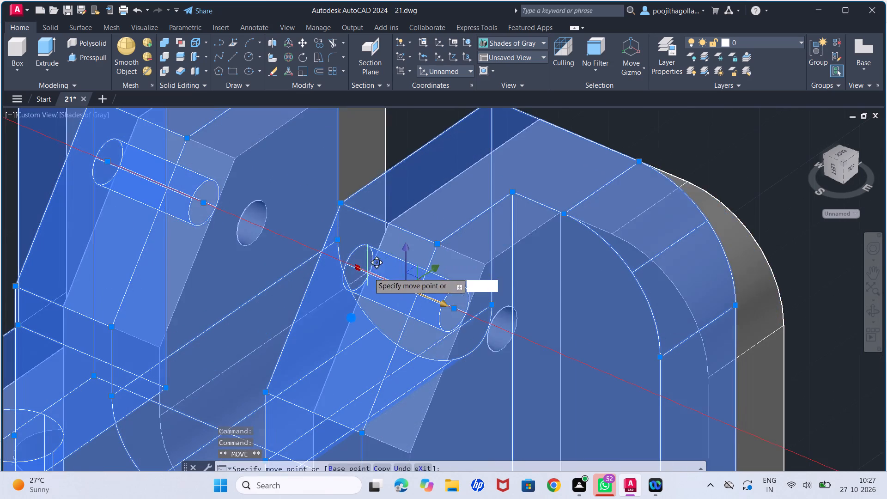
{"action": "scroll", "coordinate": [431, 302], "scroll_direction": "down", "scroll_amount": 2}
{"action": "middle_click_drag", "start_coordinate": [431, 302], "coordinate": [409, 255]}
{"action": "left_click", "coordinate": [493, 292]}
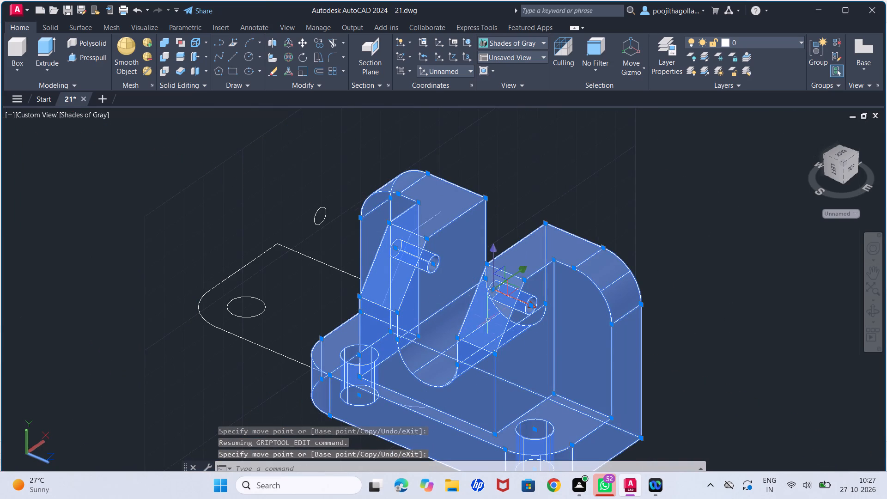
Move the united solid about 56 units further along positive Z, away from the leftover profiles.
{"action": "middle_click_drag", "start_coordinate": [597, 323], "coordinate": [545, 310]}
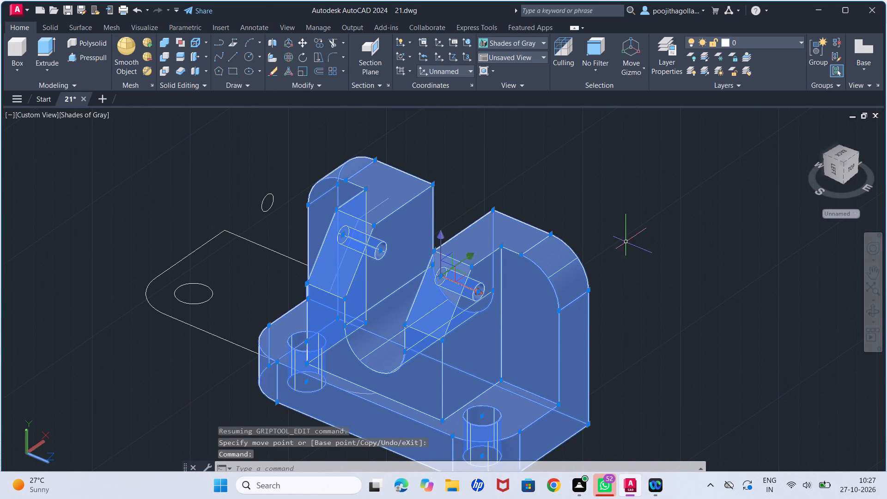
{"action": "key", "text": "ctrl+z"}
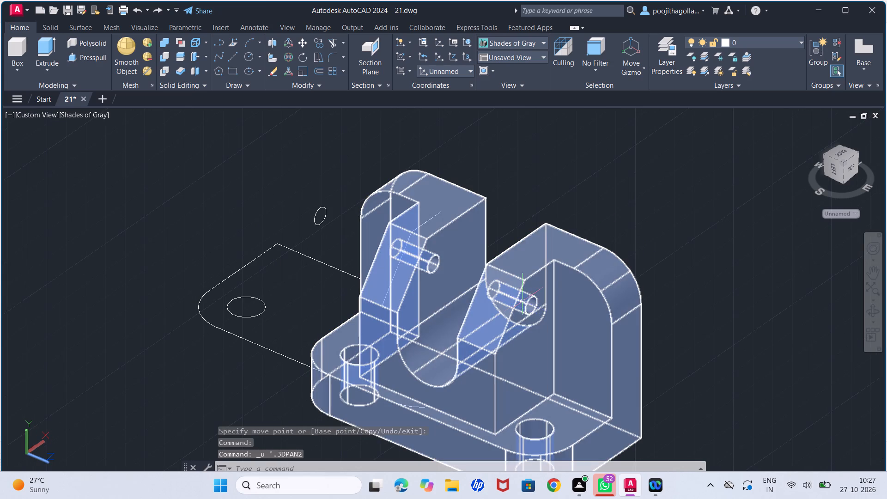
{"action": "middle_click_drag", "start_coordinate": [510, 285], "coordinate": [407, 247]}
{"action": "left_click", "coordinate": [449, 309]}
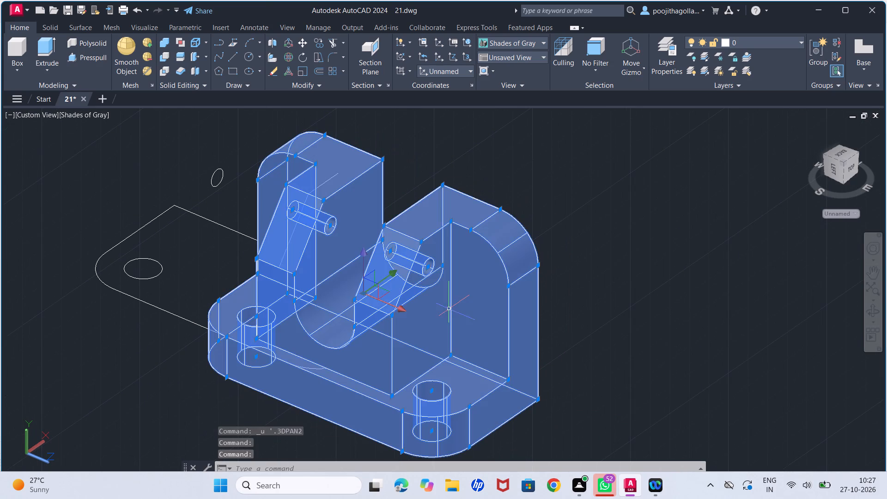
{"action": "key", "text": "m"}
{"action": "key", "text": "Return"}
{"action": "left_click", "coordinate": [455, 306]}
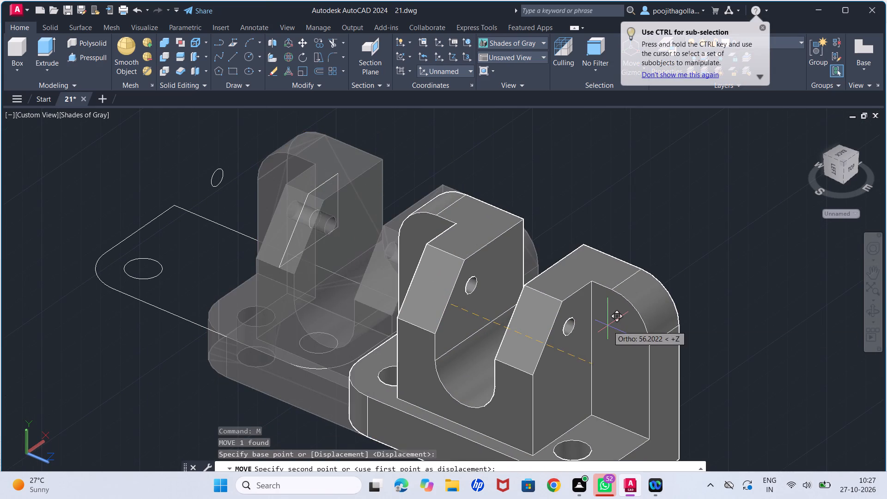
{"action": "left_click", "coordinate": [608, 326]}
Move the united solid once more along positive Z until it stands completely clear of the leftover profiles.
{"action": "middle_click_drag", "start_coordinate": [468, 341], "coordinate": [396, 270]}
{"action": "left_click", "coordinate": [472, 332]}
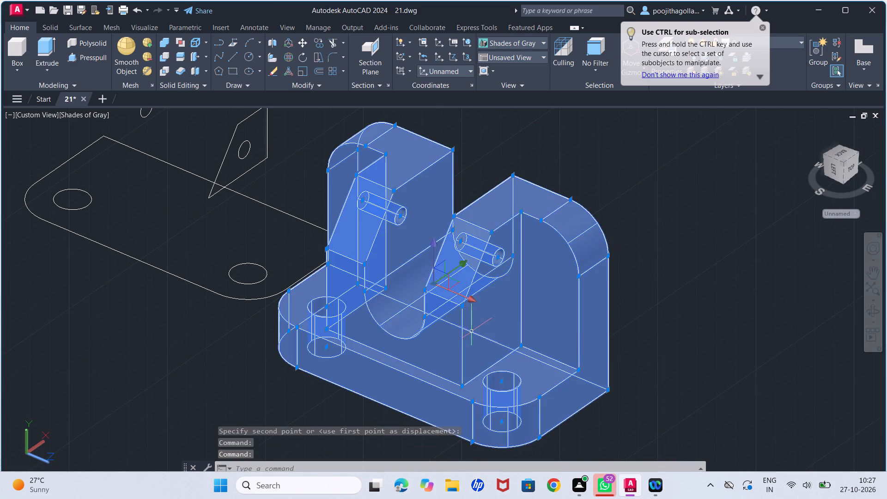
{"action": "key", "text": "comma"}
{"action": "key", "text": "BackSpace"}
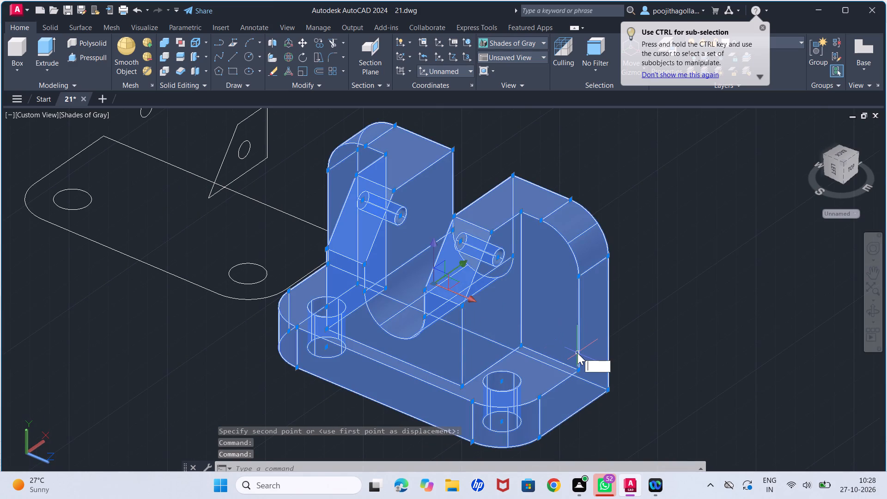
{"action": "key", "text": "m"}
{"action": "key", "text": "Return"}
{"action": "left_click", "coordinate": [543, 358]}
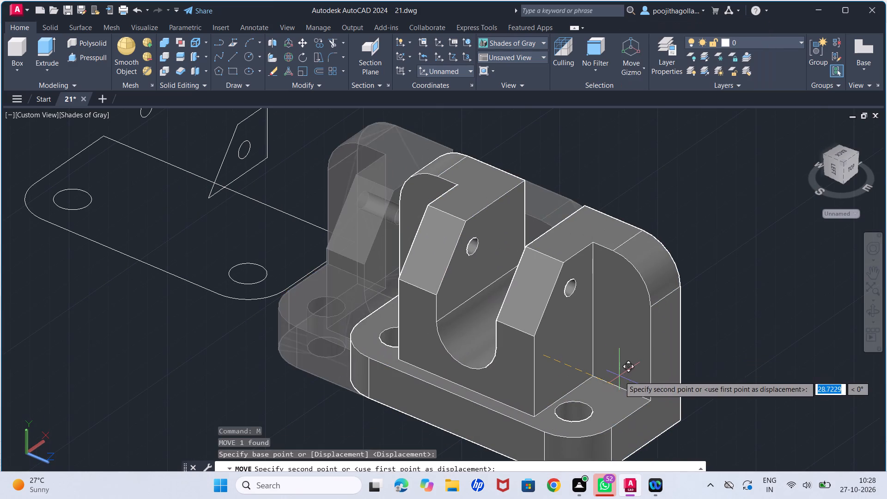
{"action": "left_click", "coordinate": [620, 376]}
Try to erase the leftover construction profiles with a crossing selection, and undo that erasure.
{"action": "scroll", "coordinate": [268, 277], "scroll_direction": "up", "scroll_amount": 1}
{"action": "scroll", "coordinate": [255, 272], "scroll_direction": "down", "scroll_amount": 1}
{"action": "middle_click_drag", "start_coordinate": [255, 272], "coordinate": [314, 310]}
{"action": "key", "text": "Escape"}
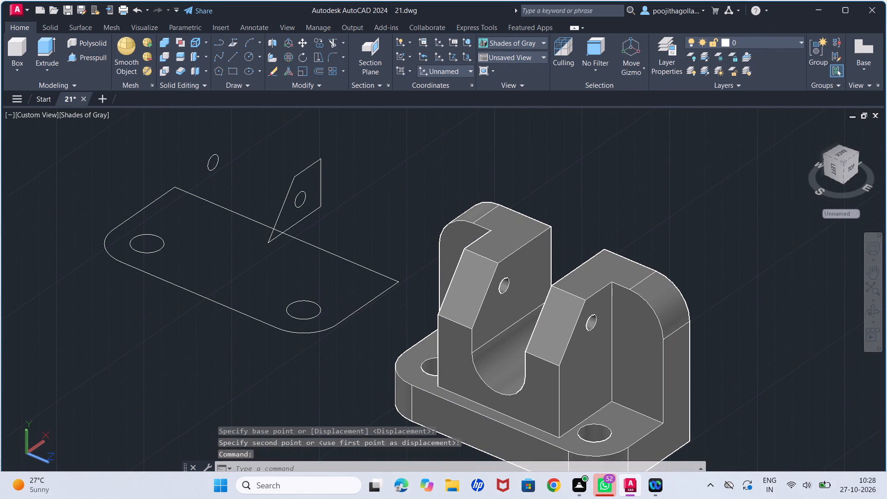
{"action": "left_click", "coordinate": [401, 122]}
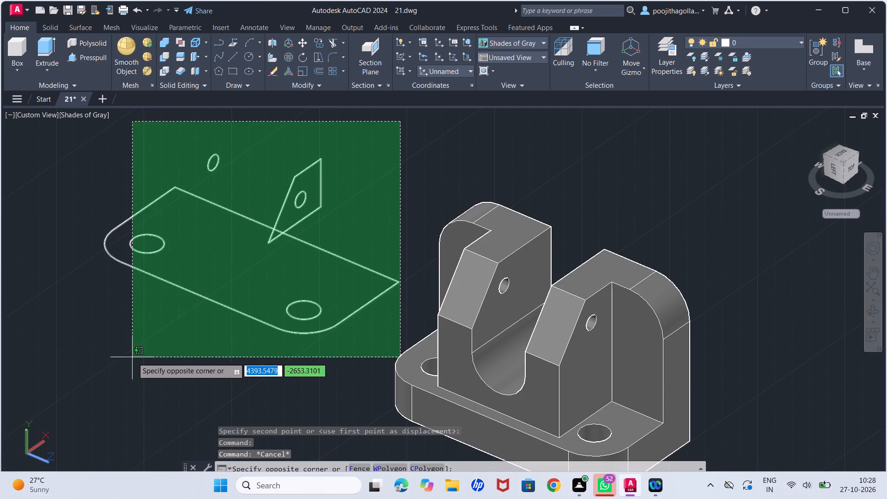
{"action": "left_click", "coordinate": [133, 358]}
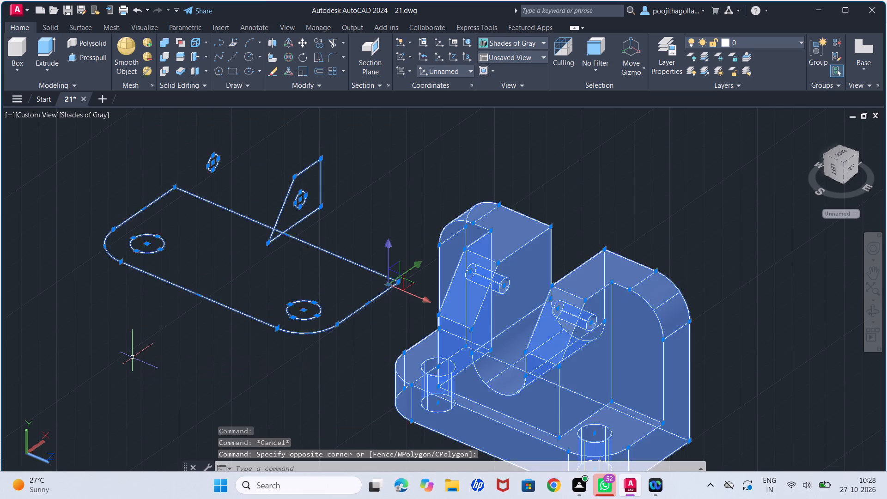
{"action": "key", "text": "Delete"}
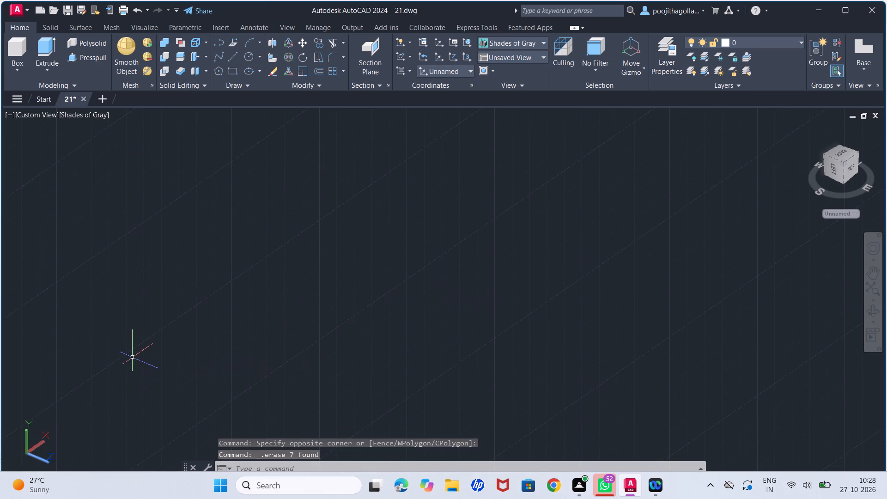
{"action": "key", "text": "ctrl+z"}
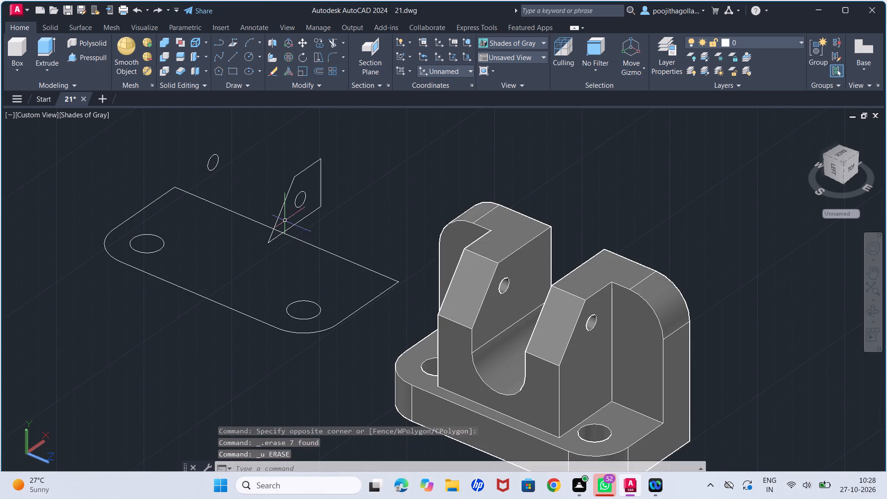
Erase only the leftover base-plate outline, rib profile and hole circles, leaving the solid out of the selection.
{"action": "left_click", "coordinate": [365, 162]}
{"action": "left_click", "coordinate": [145, 344]}
{"action": "key", "text": "Delete"}
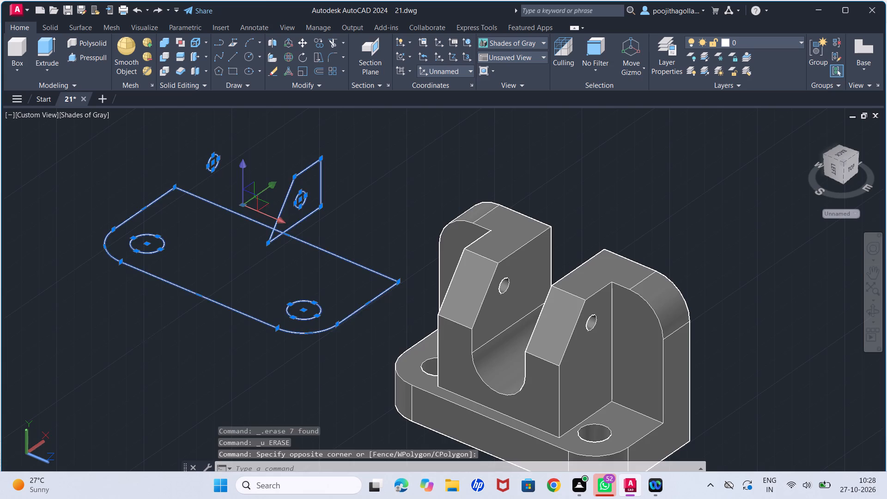
Examine the cleaned-up solid as a whole and up close, including its ribs, U-slot, upright plate and base holes.
{"action": "scroll", "coordinate": [447, 373], "scroll_direction": "down", "scroll_amount": 2}
{"action": "middle_click_drag", "start_coordinate": [502, 374], "coordinate": [385, 347]}
{"action": "scroll", "coordinate": [385, 347], "scroll_direction": "up", "scroll_amount": 2}
{"action": "middle_click_drag", "start_coordinate": [360, 354], "coordinate": [384, 322]}
{"action": "scroll", "coordinate": [384, 322], "scroll_direction": "up", "scroll_amount": 1}
{"action": "middle_click_drag", "start_coordinate": [394, 322], "coordinate": [373, 338]}
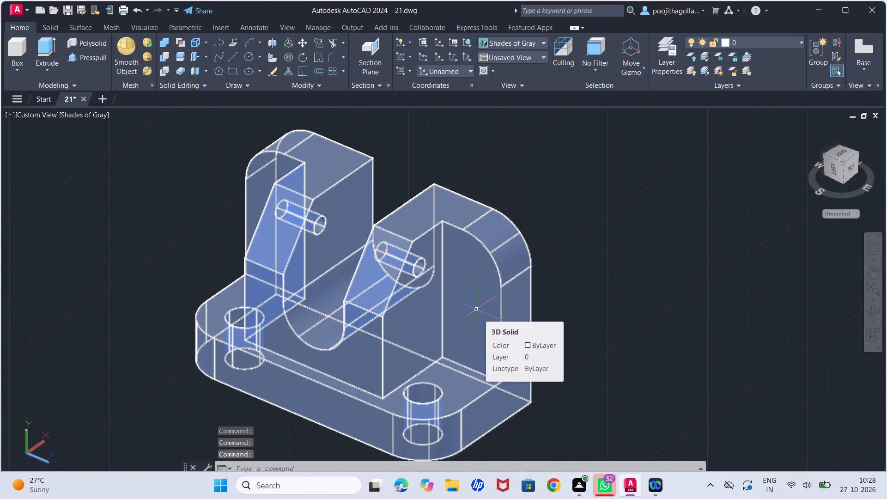
{"action": "middle_click_drag", "start_coordinate": [451, 323], "coordinate": [451, 313]}
{"action": "scroll", "coordinate": [451, 313], "scroll_direction": "down", "scroll_amount": 1}
{"action": "middle_click_drag", "start_coordinate": [451, 313], "coordinate": [446, 298]}
{"action": "scroll", "coordinate": [425, 313], "scroll_direction": "up", "scroll_amount": 1}
{"action": "middle_click_drag", "start_coordinate": [435, 308], "coordinate": [457, 331]}
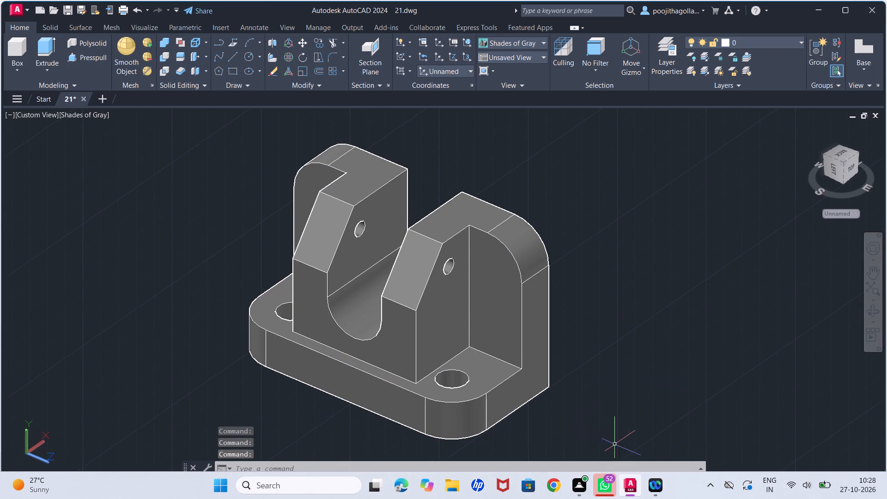
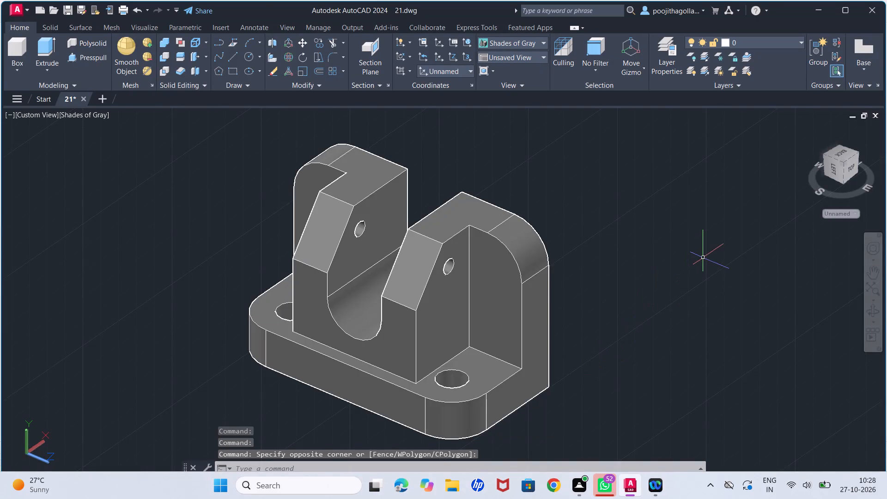
Switch the model's visual style from Shades of Gray to Conceptual.
{"action": "key", "text": "ctrl+p"}
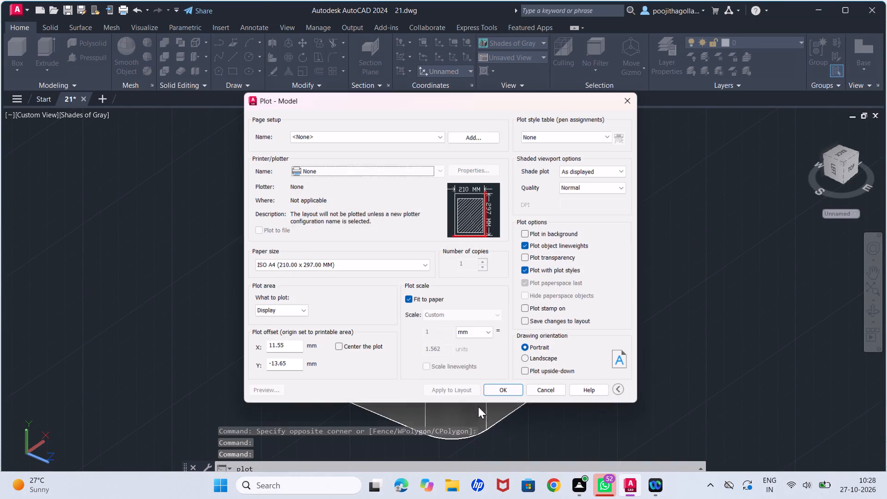
{"action": "left_click", "coordinate": [626, 99]}
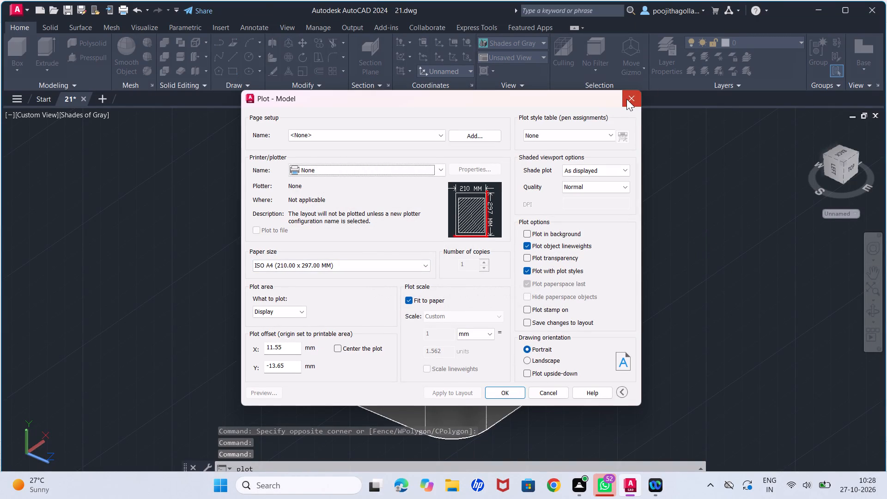
{"action": "left_click", "coordinate": [91, 115]}
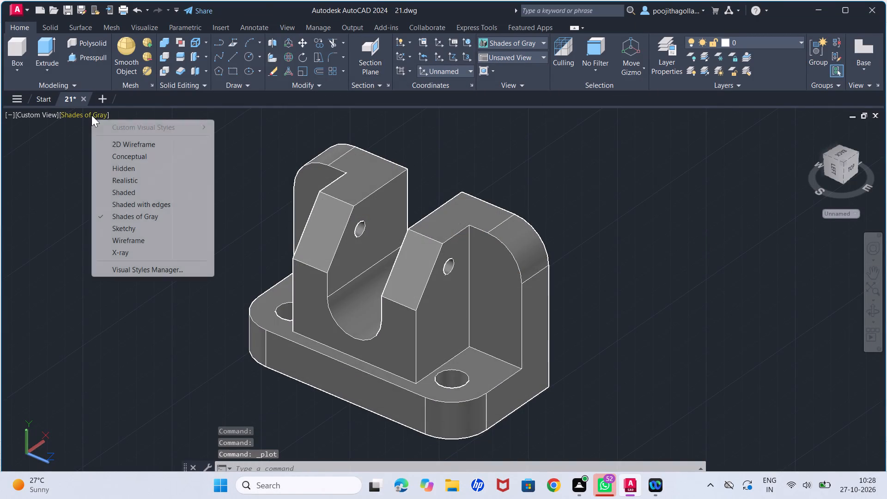
{"action": "left_click", "coordinate": [126, 155]}
Set up a centred plot with the AutoCAD PDF (High Quality Print).pc3 plotter on ISO A4 (210.00 x 297.00 MM) paper.
{"action": "scroll", "coordinate": [379, 223], "scroll_direction": "down", "scroll_amount": 1}
{"action": "middle_click_drag", "start_coordinate": [412, 232], "coordinate": [413, 243]}
{"action": "key", "text": "ctrl+p"}
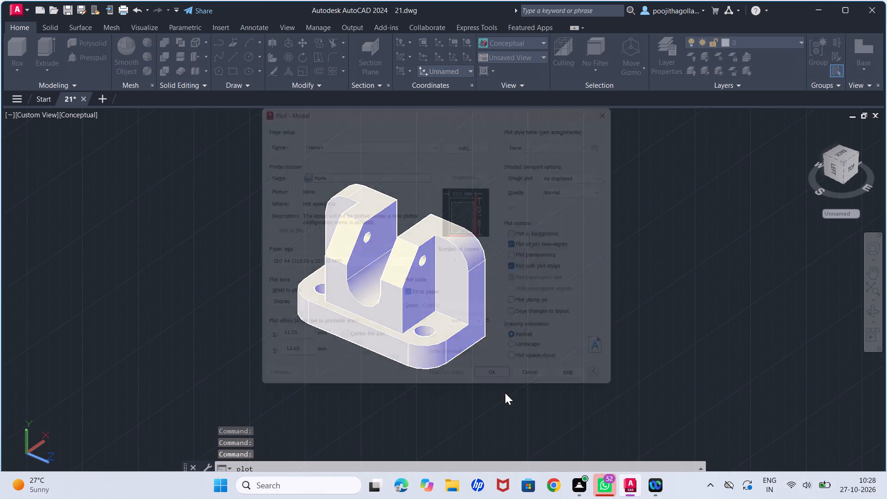
{"action": "left_click", "coordinate": [337, 347]}
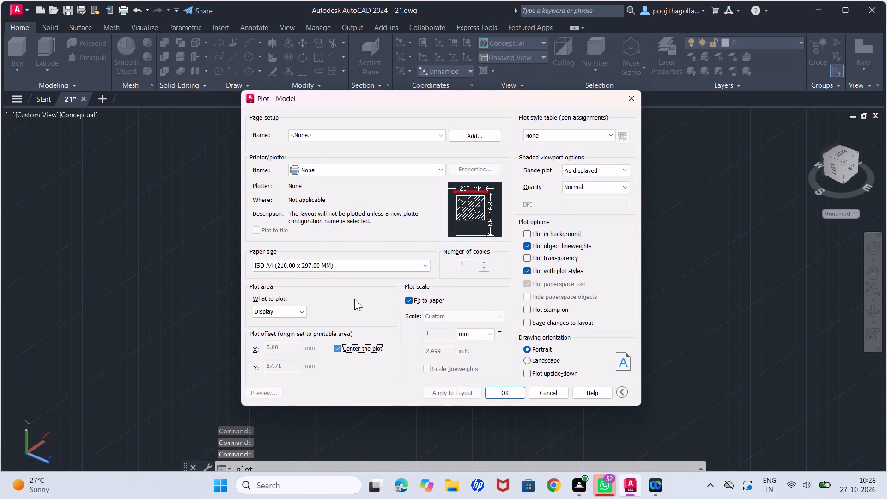
{"action": "left_click", "coordinate": [445, 166]}
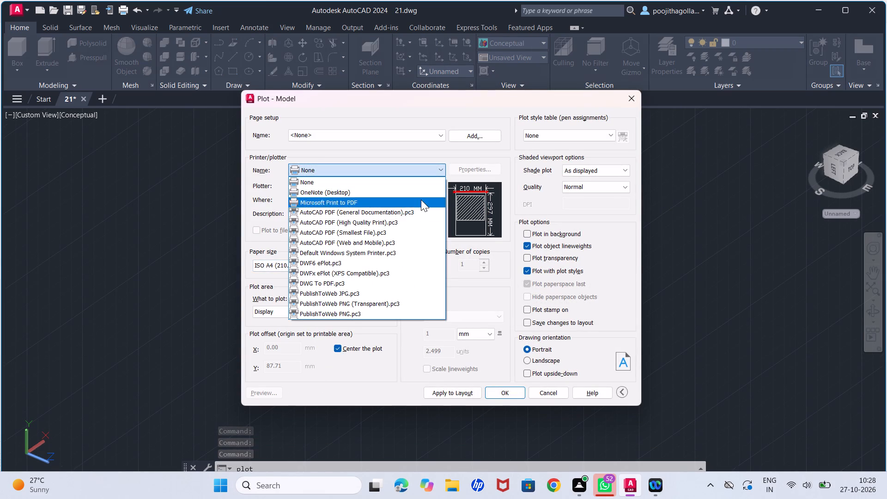
{"action": "left_click", "coordinate": [388, 220]}
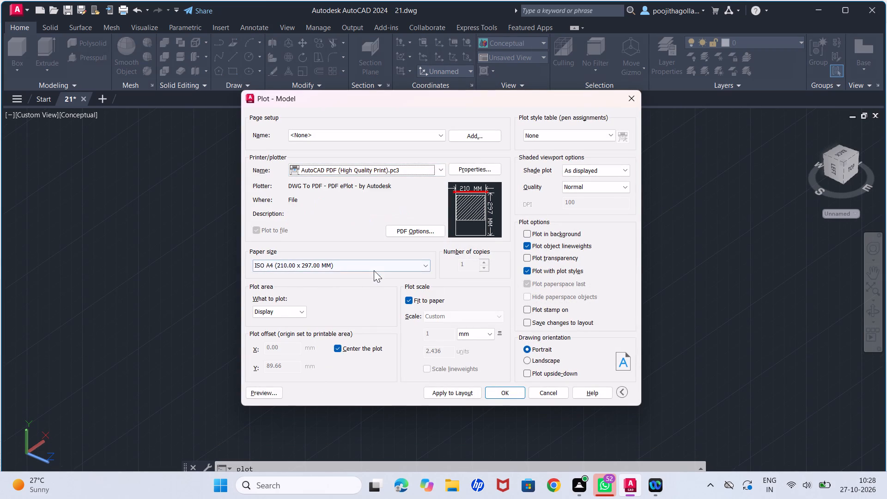
{"action": "left_click", "coordinate": [376, 267]}
{"action": "left_click", "coordinate": [362, 235]}
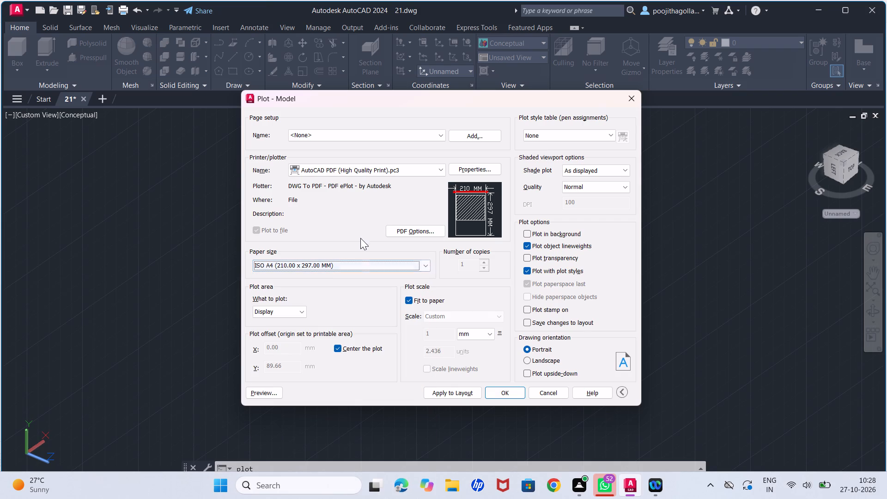
Set the plot area to a window that frames the whole bracket with some margin around it.
{"action": "left_click", "coordinate": [296, 311]}
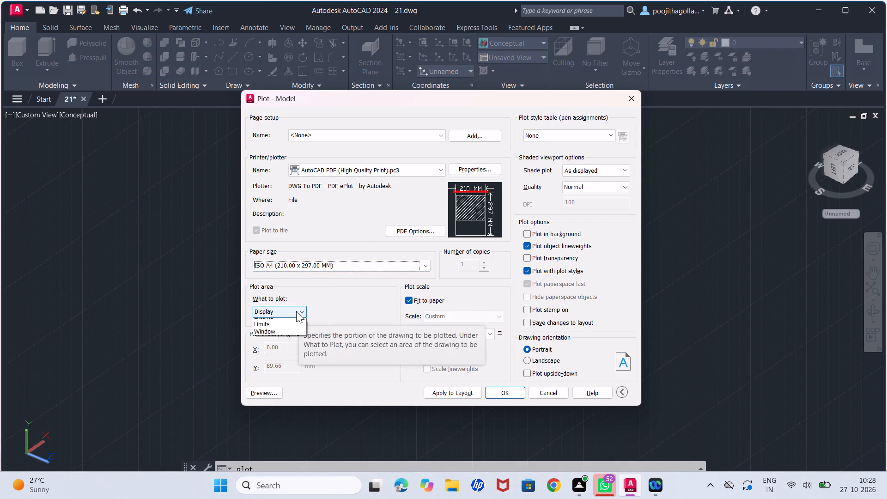
{"action": "left_click", "coordinate": [291, 346]}
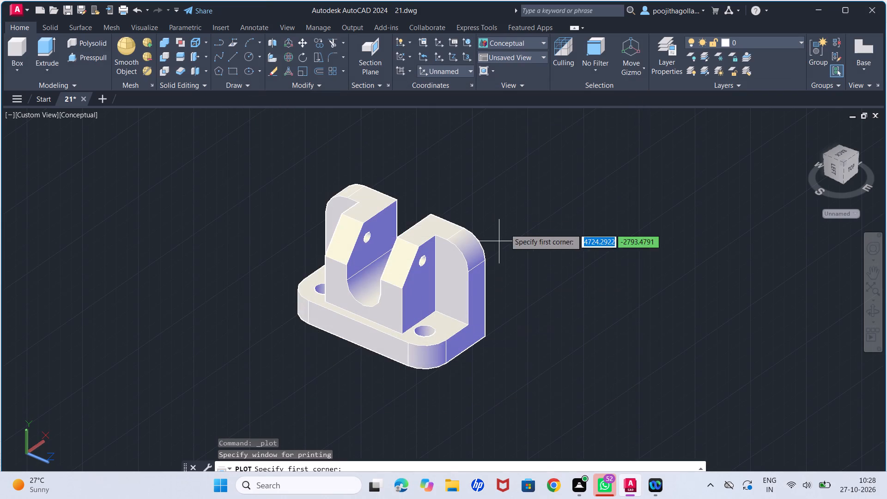
{"action": "left_click", "coordinate": [543, 175]}
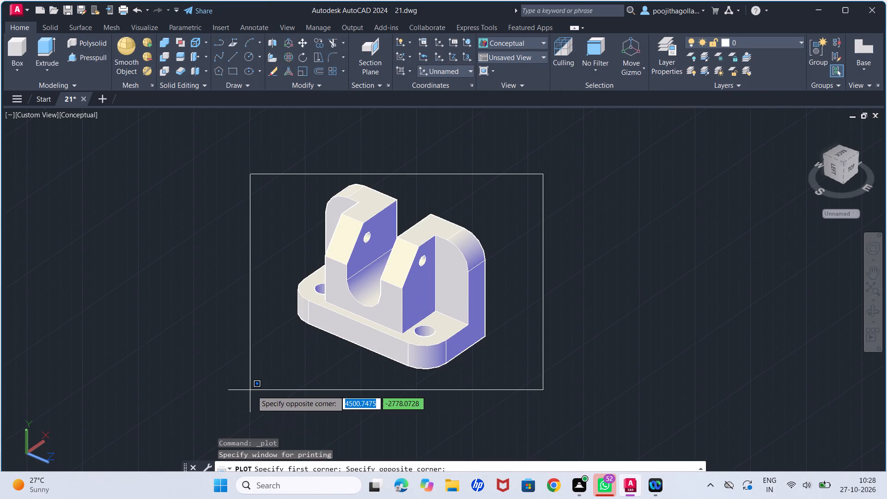
{"action": "left_click_drag", "start_coordinate": [257, 387], "coordinate": [505, 393]}
{"action": "scroll", "coordinate": [307, 360], "scroll_direction": "down", "scroll_amount": 1}
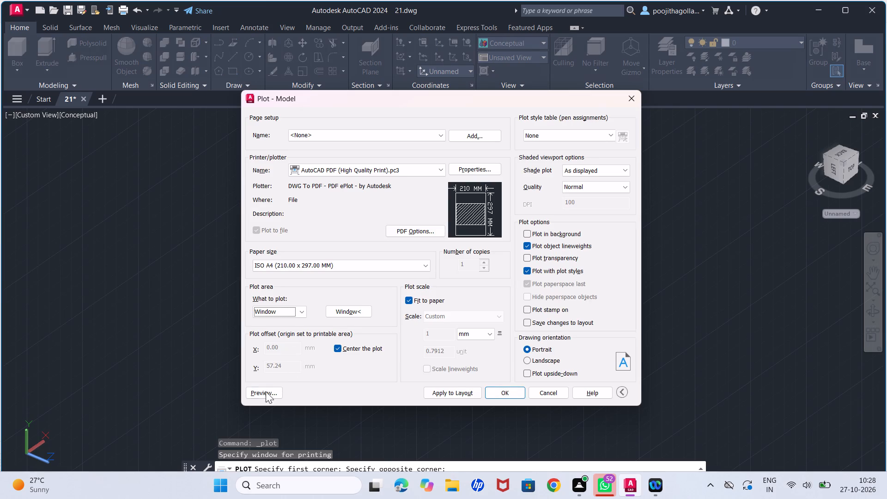
Preview the plot and output it from there as 21-Model.pdf in the CAD folder under Documents.
{"action": "left_click", "coordinate": [261, 396]}
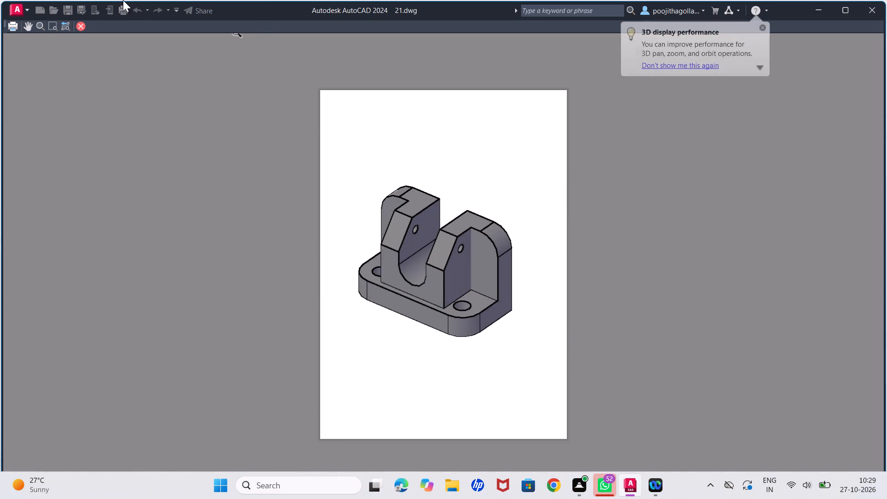
{"action": "left_click", "coordinate": [10, 29]}
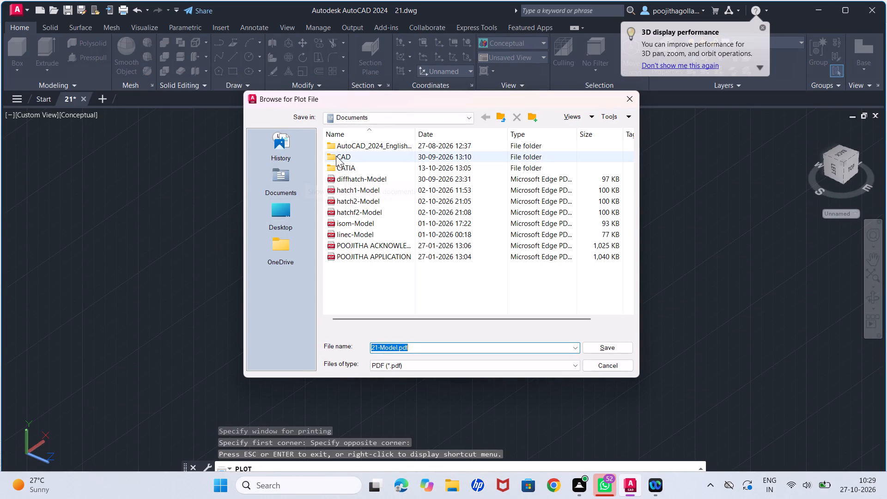
{"action": "double_click", "coordinate": [336, 156]}
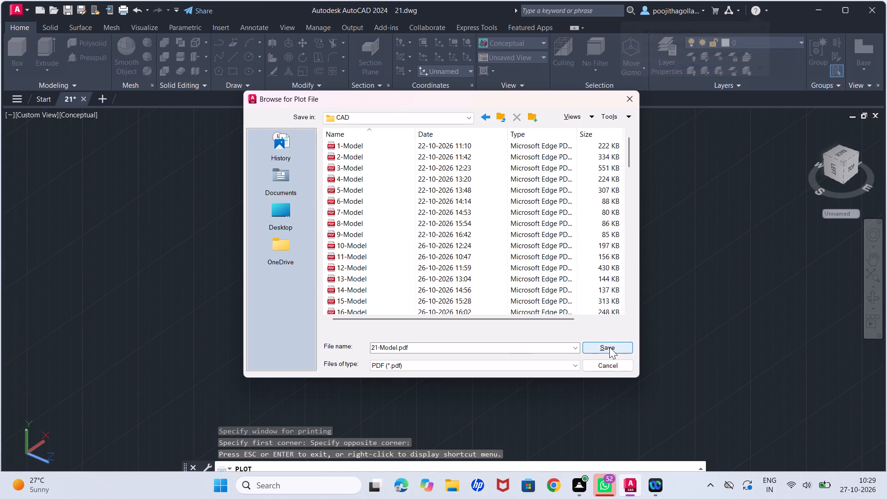
{"action": "left_click", "coordinate": [609, 347]}
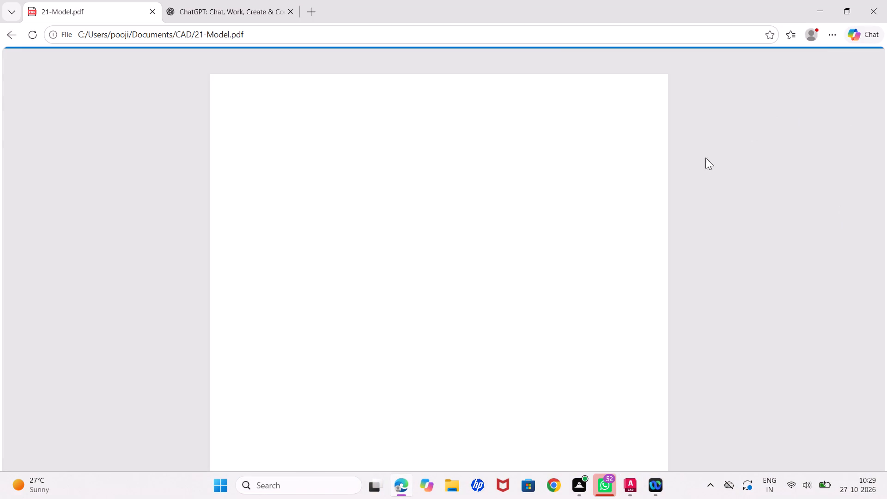
Check the bracket in the plotted PDF in Microsoft Edge, and close the browser to return to AutoCAD.
{"action": "scroll", "coordinate": [522, 287], "scroll_direction": "down", "scroll_amount": 2}
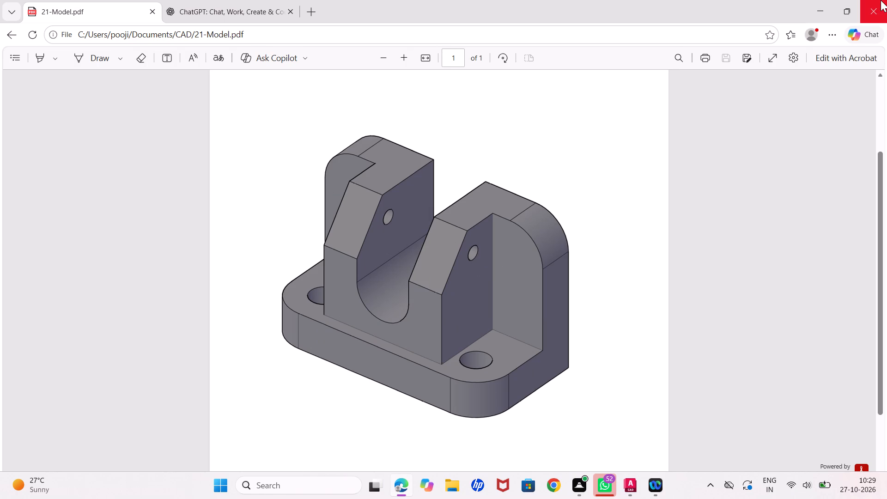
{"action": "left_click", "coordinate": [878, 10]}
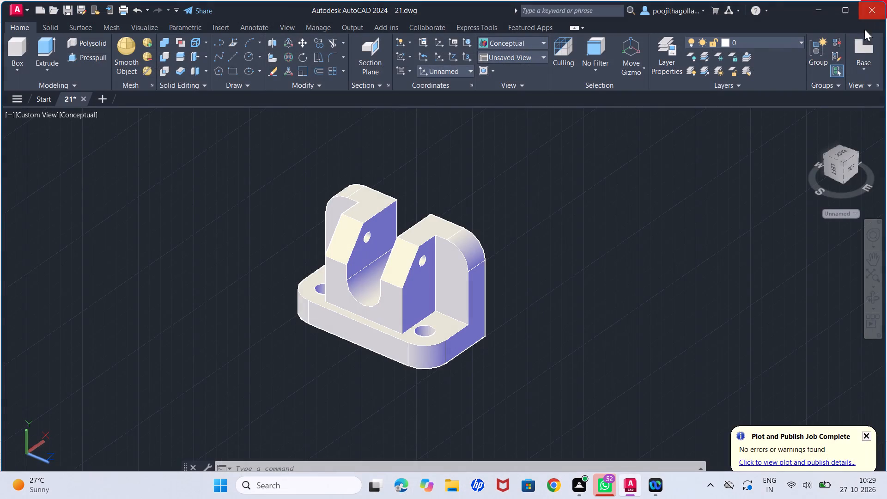
Query the LOGFILENAME system variable for the drawing's log file path.
{"action": "type", "text": "lo"}
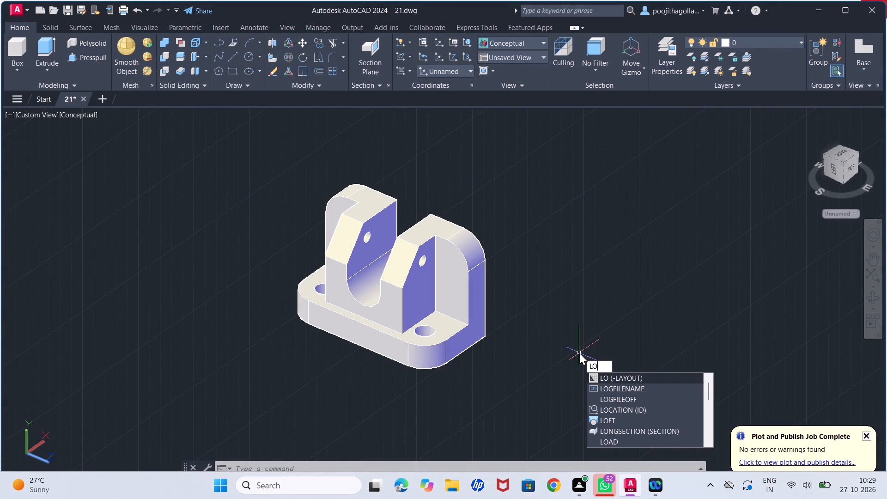
{"action": "left_click", "coordinate": [617, 387]}
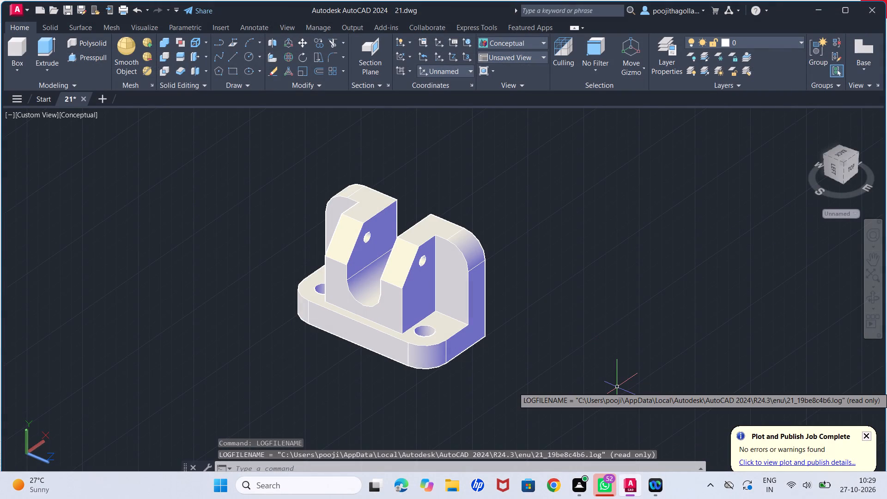
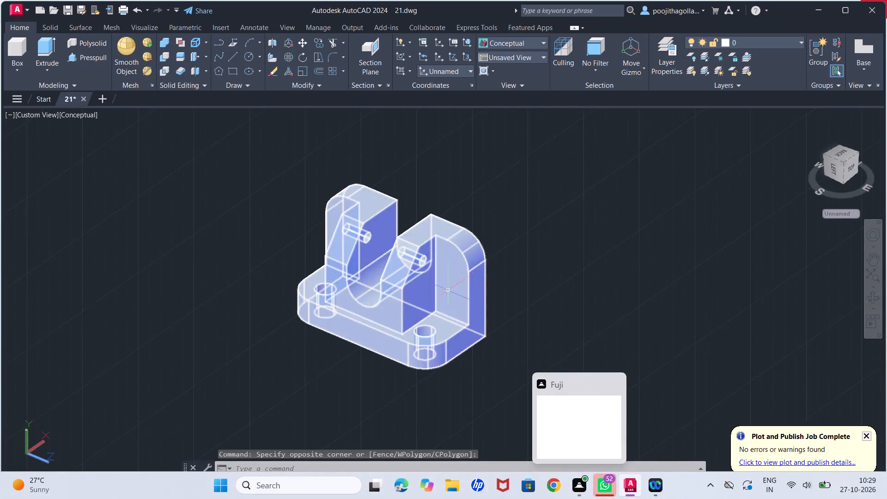
Examine the finished bracket solid up close, including its two uprights, U-shaped slot and base holes.
{"action": "scroll", "coordinate": [448, 291], "scroll_direction": "up", "scroll_amount": 1}
{"action": "middle_click_drag", "start_coordinate": [453, 304], "coordinate": [509, 310]}
{"action": "scroll", "coordinate": [464, 307], "scroll_direction": "up", "scroll_amount": 1}
{"action": "scroll", "coordinate": [509, 310], "scroll_direction": "down", "scroll_amount": 1}
{"action": "middle_click_drag", "start_coordinate": [509, 310], "coordinate": [494, 329]}
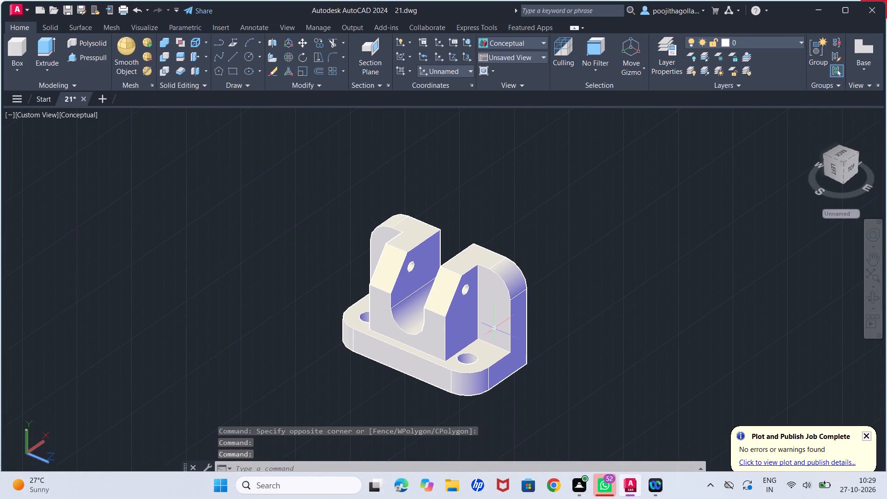
{"action": "scroll", "coordinate": [494, 329], "scroll_direction": "up", "scroll_amount": 1}
{"action": "middle_click_drag", "start_coordinate": [494, 329], "coordinate": [486, 325]}
{"action": "scroll", "coordinate": [480, 334], "scroll_direction": "up", "scroll_amount": 1}
{"action": "middle_click_drag", "start_coordinate": [480, 334], "coordinate": [473, 325]}
{"action": "scroll", "coordinate": [473, 325], "scroll_direction": "down", "scroll_amount": 1}
{"action": "middle_click_drag", "start_coordinate": [473, 325], "coordinate": [474, 330]}
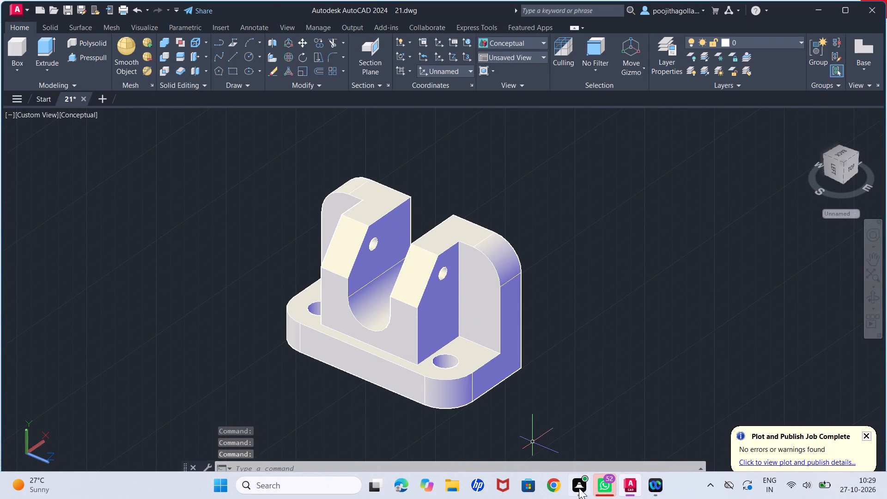
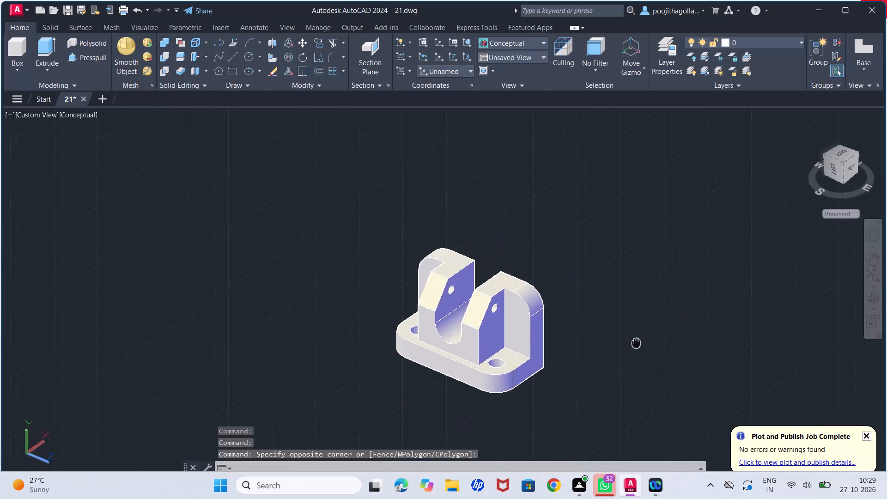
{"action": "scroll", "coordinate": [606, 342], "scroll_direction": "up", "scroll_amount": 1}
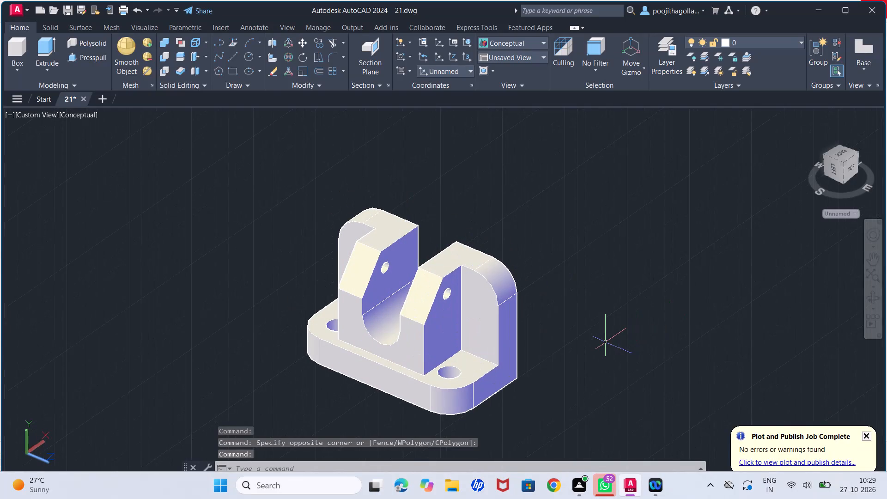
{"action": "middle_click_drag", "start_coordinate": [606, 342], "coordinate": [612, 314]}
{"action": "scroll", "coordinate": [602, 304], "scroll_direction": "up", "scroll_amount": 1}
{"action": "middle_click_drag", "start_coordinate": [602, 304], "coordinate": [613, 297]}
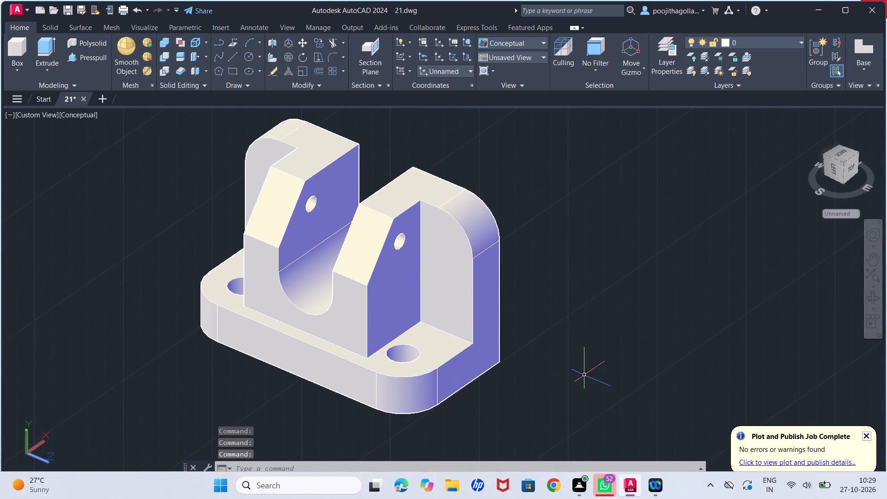